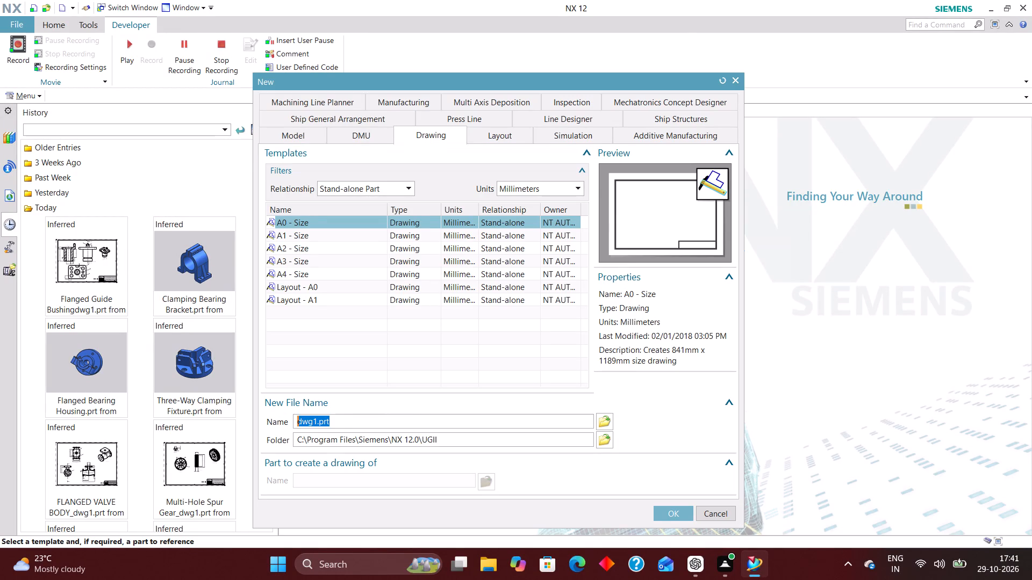
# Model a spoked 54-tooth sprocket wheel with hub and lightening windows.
# Create a new millimetre Model part, model1.prt, in the Sprocket Wheel folder inside Mechanical Components on the Desktop.
pyautogui.click(302, 133)
pyautogui.click(600, 435)
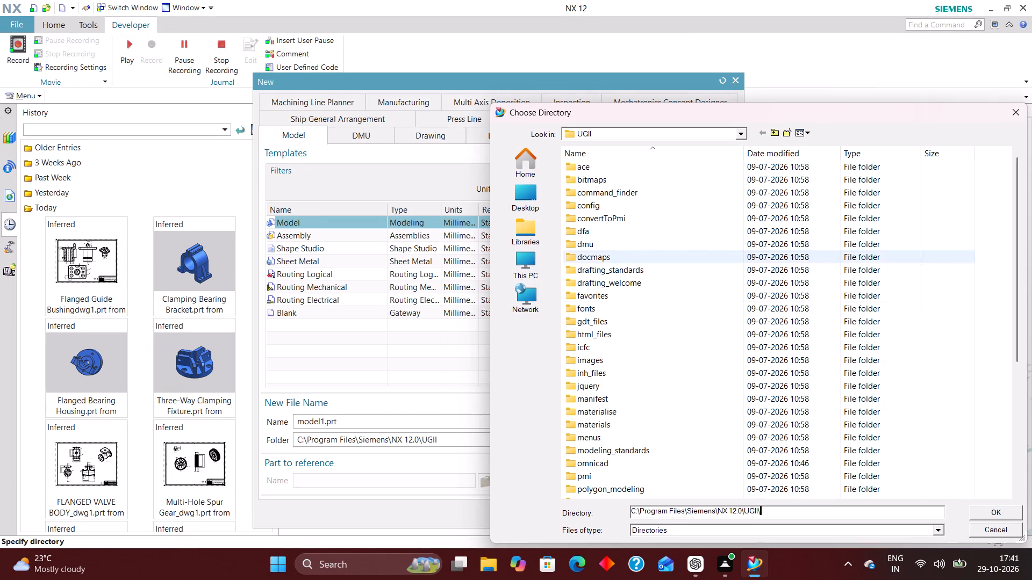
pyautogui.click(540, 198)
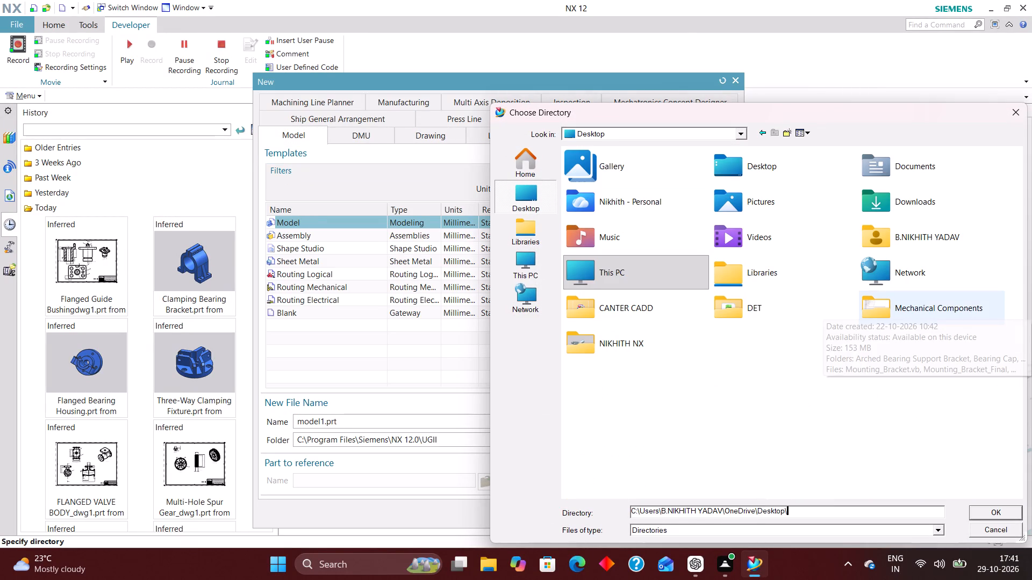
pyautogui.doubleClick(873, 311)
pyautogui.click(823, 371)
pyautogui.doubleClick(868, 303)
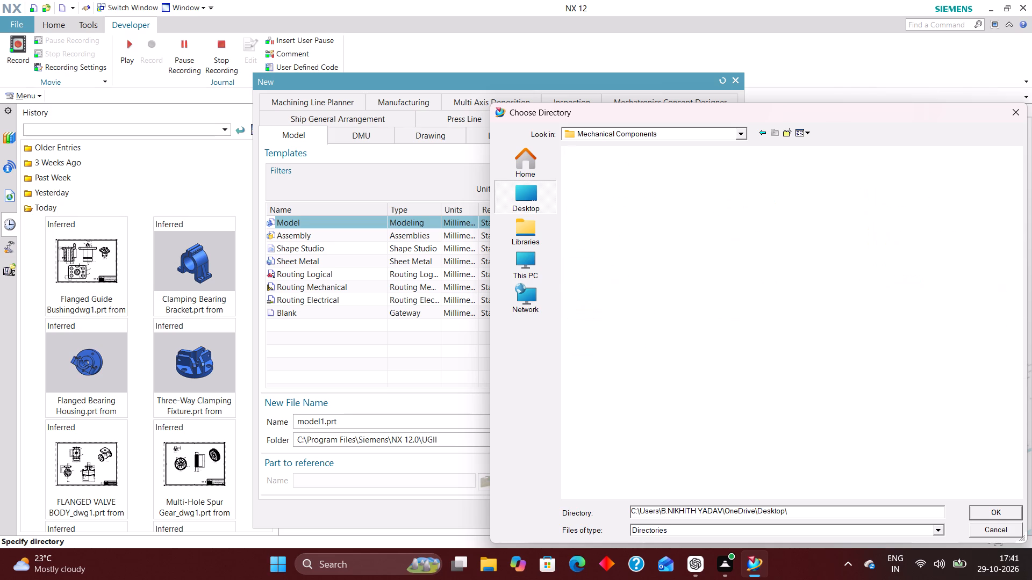
pyautogui.scroll(-11, 629, 390)
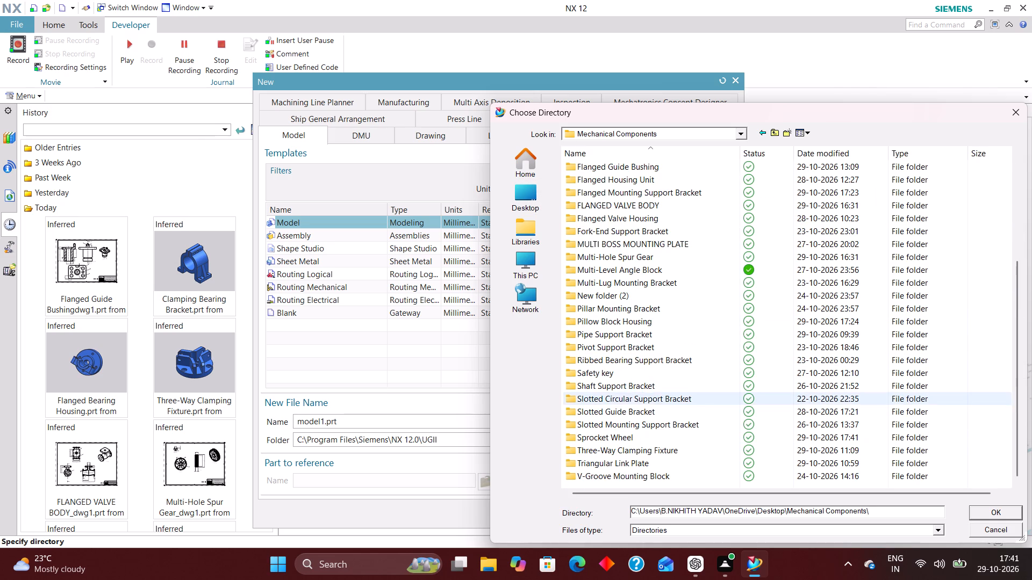
pyautogui.click(602, 437)
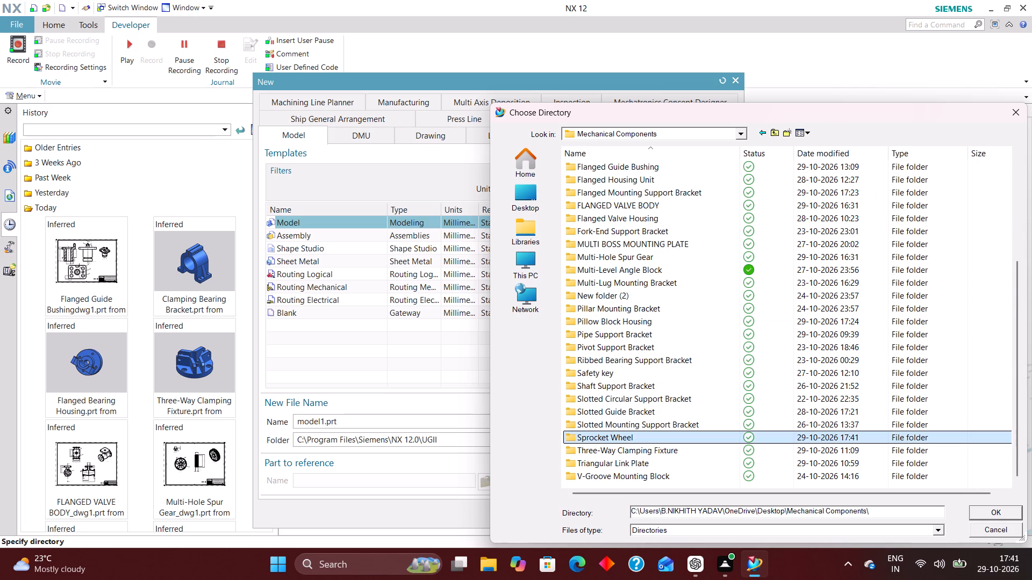
pyautogui.doubleClick(643, 439)
pyautogui.click(1012, 511)
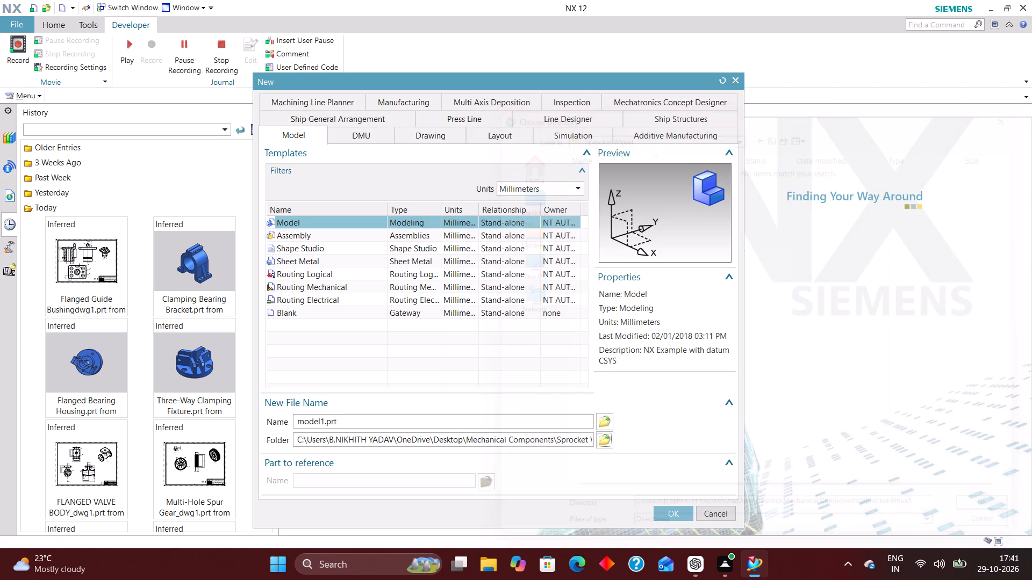
pyautogui.click(668, 510)
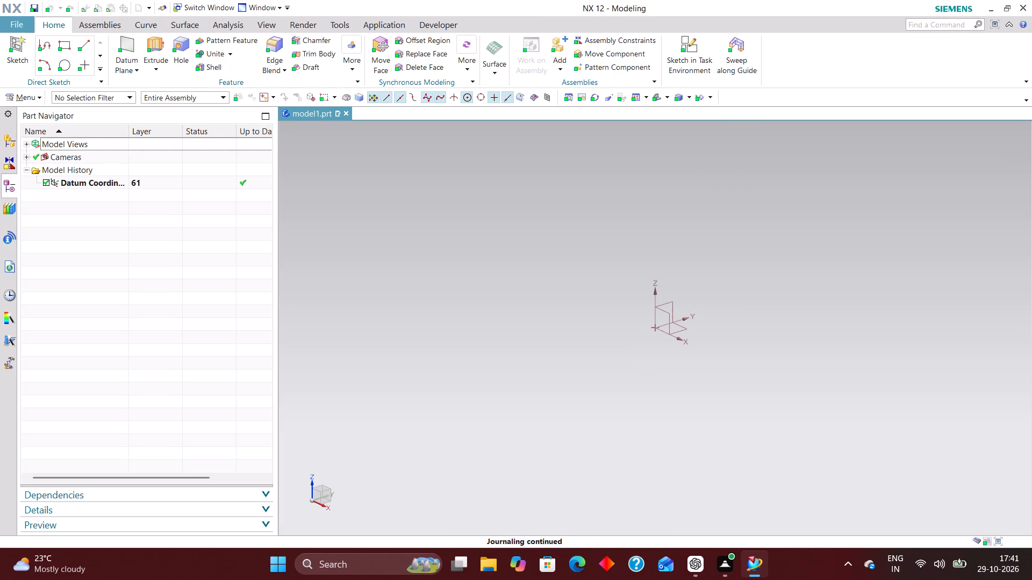
# Configure the sketch preferences: dimension labels as Value, with constraint symbols and continuous auto dimensioning turned off.
pyautogui.click(30, 97)
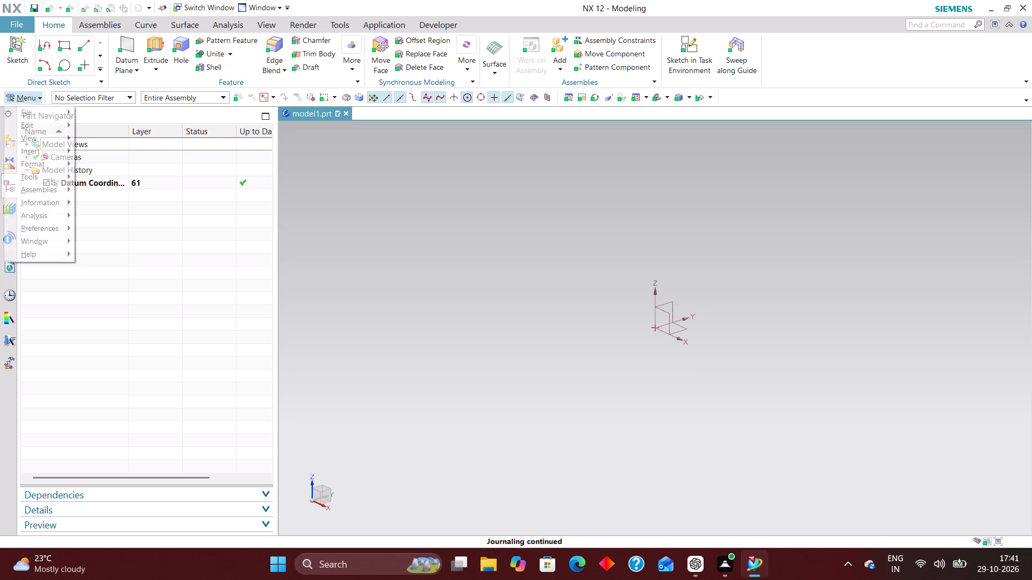
pyautogui.click(49, 229)
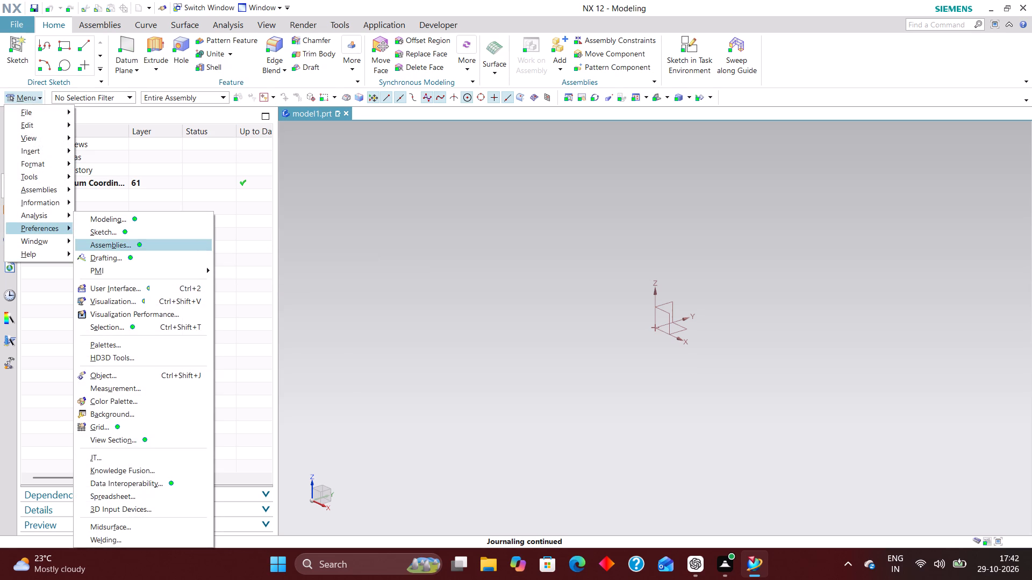
pyautogui.click(124, 237)
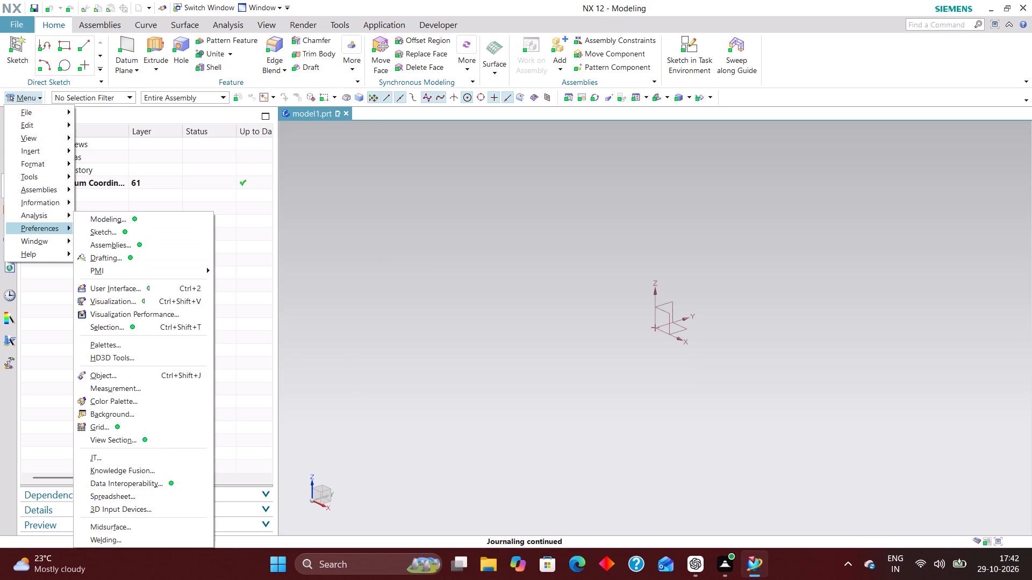
pyautogui.click(152, 128)
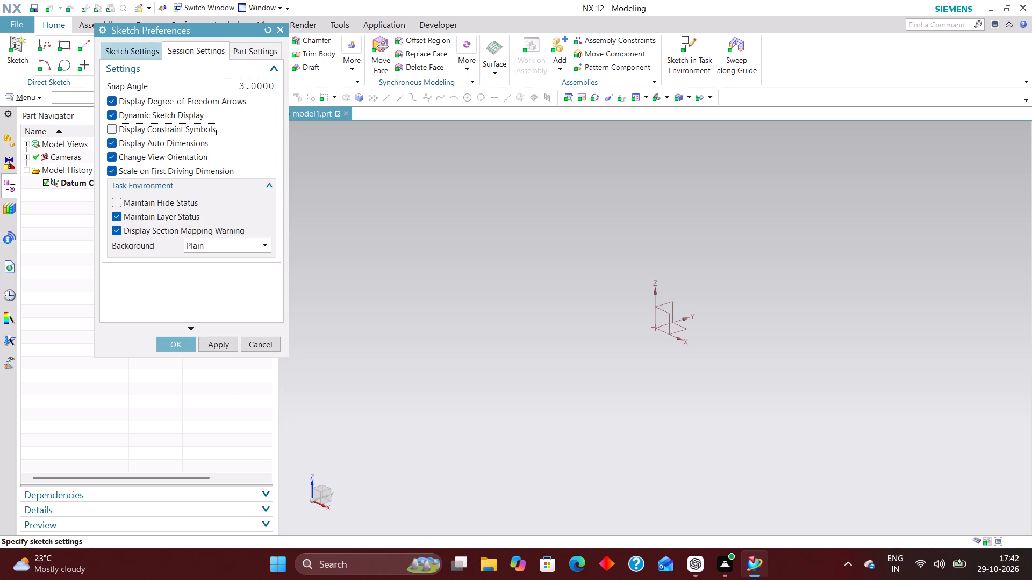
pyautogui.click(139, 52)
pyautogui.click(153, 162)
pyautogui.click(198, 86)
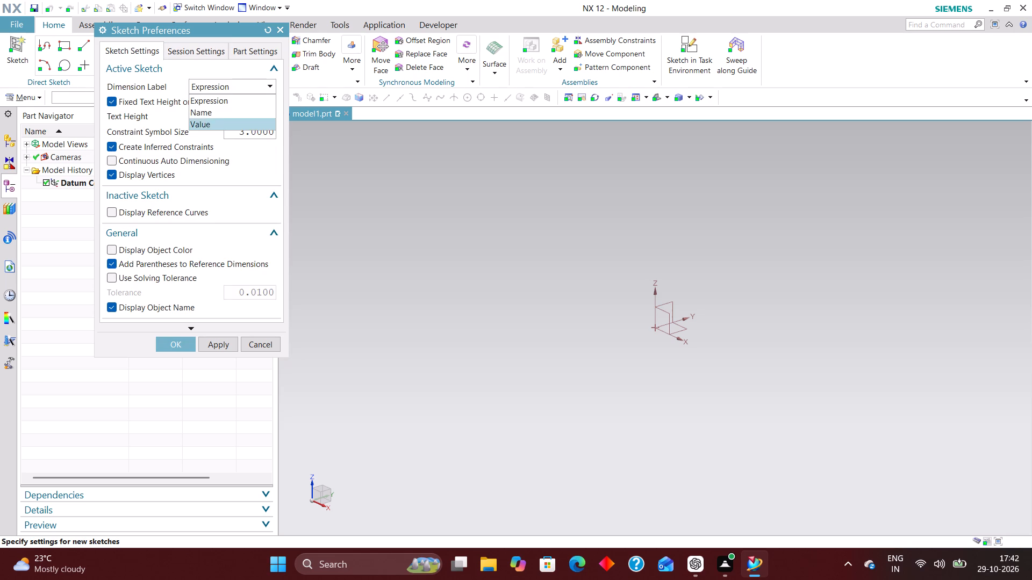
pyautogui.click(199, 128)
pyautogui.click(194, 51)
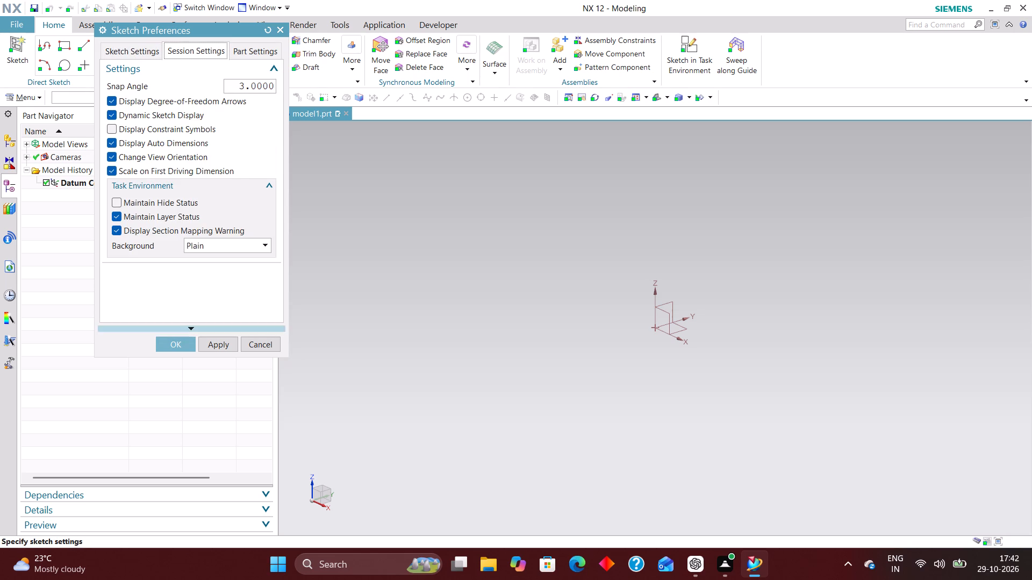
pyautogui.click(178, 354)
pyautogui.click(176, 343)
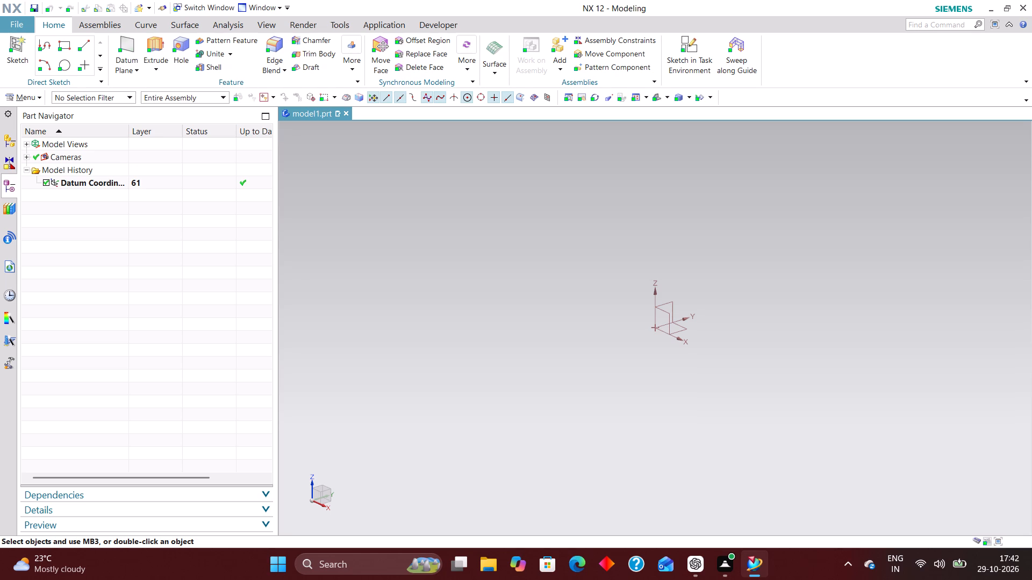
# Open the Sprocket Wheel PDF from the recent files, examine the drawing's dimensions, and return to NX.
pyautogui.click(484, 560)
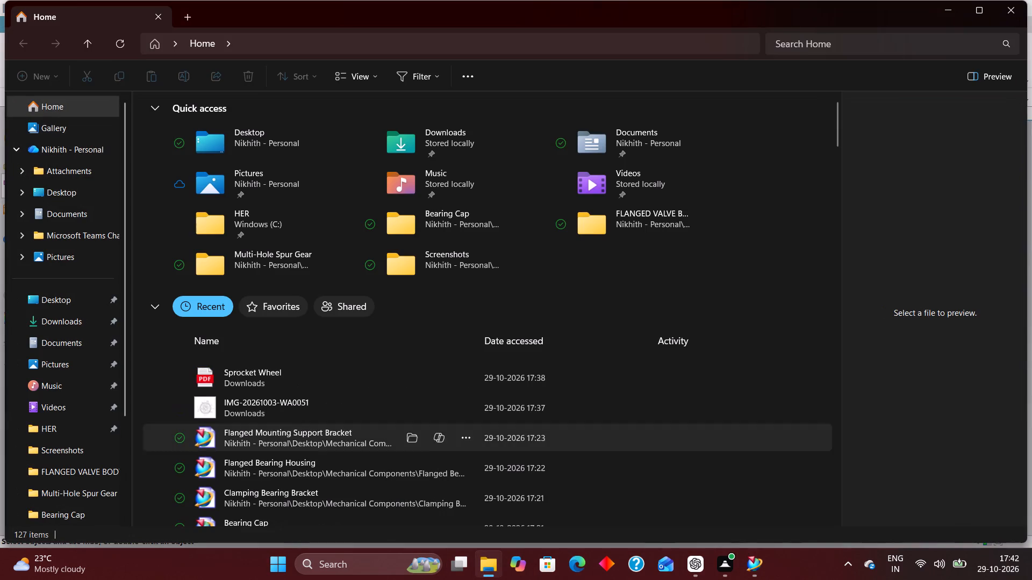
pyautogui.doubleClick(247, 378)
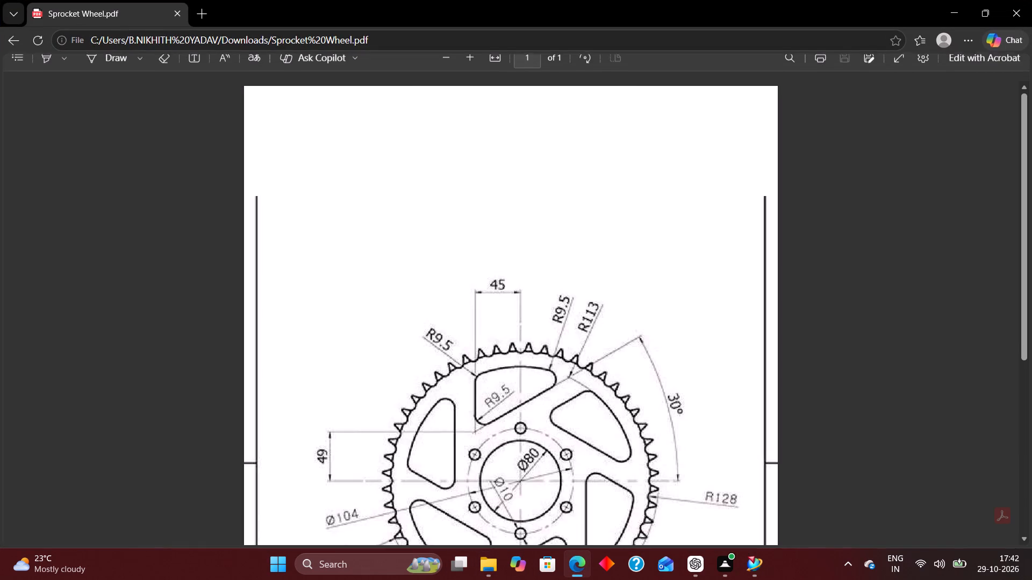
pyautogui.doubleClick(449, 65)
pyautogui.tripleClick(447, 64)
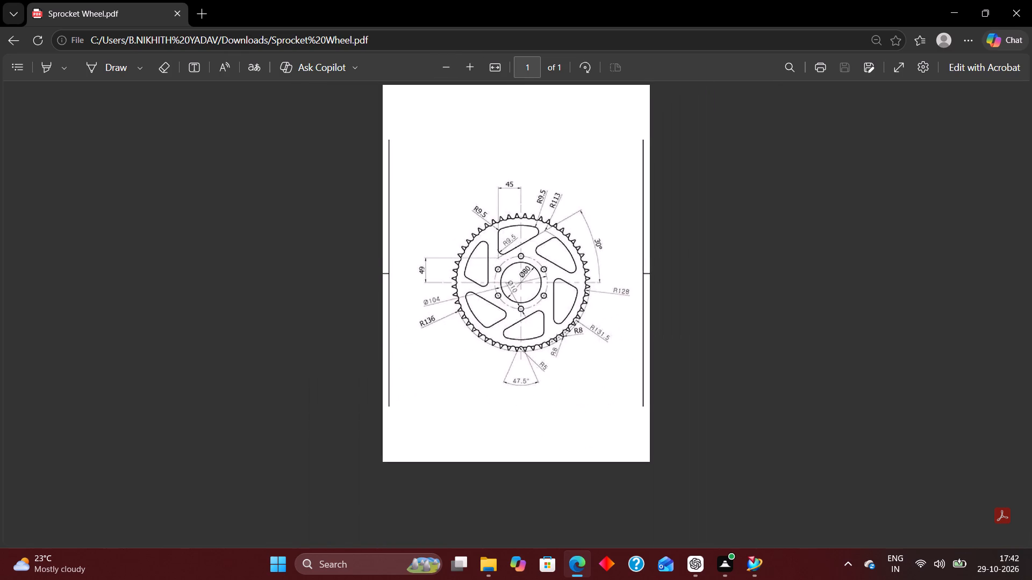
pyautogui.click(462, 63)
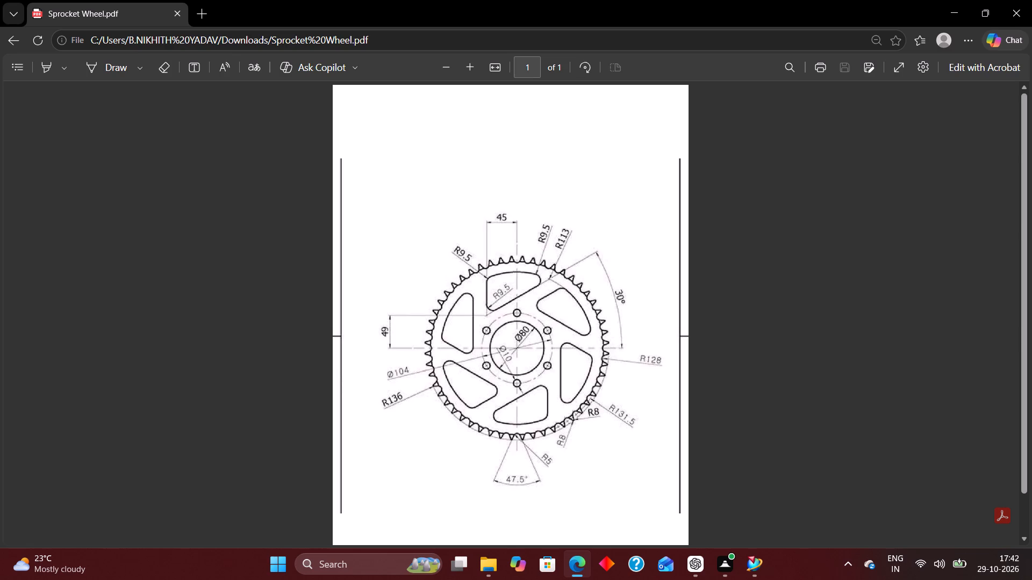
pyautogui.click(1020, 13)
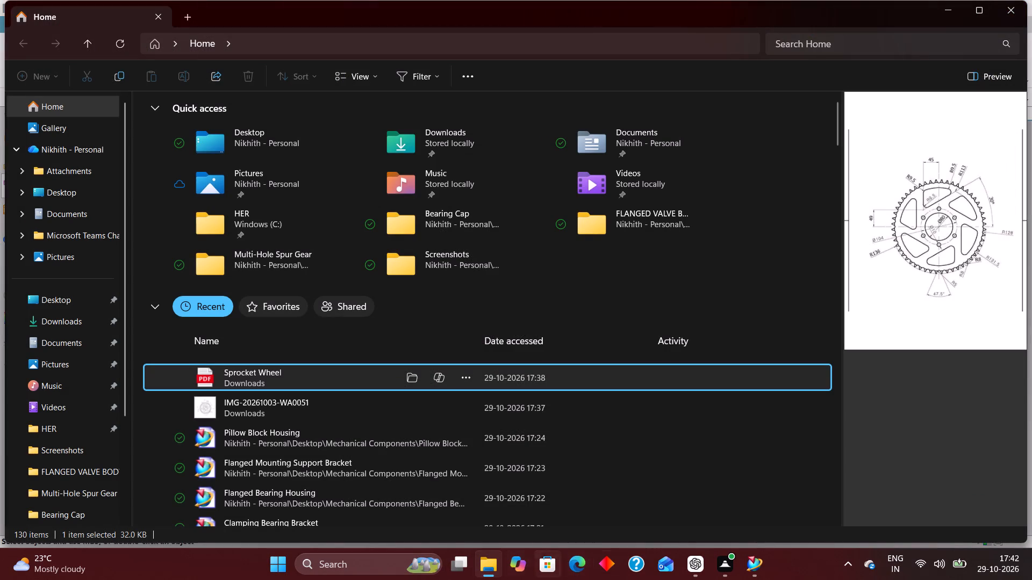
pyautogui.click(762, 567)
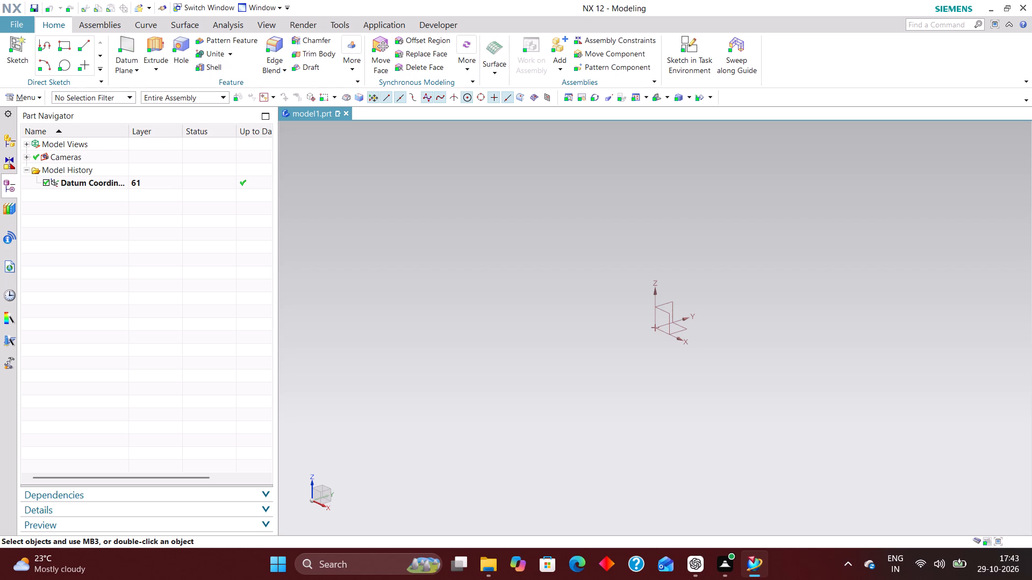
# Create a sketch in the task environment on the XZ plane of the datum coordinate system.
pyautogui.click(680, 54)
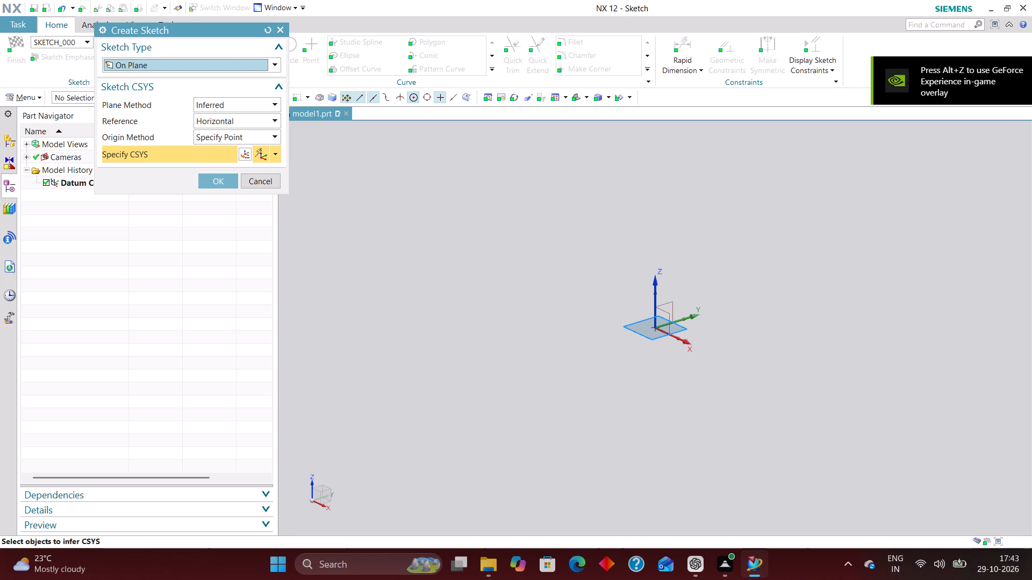
pyautogui.click(276, 179)
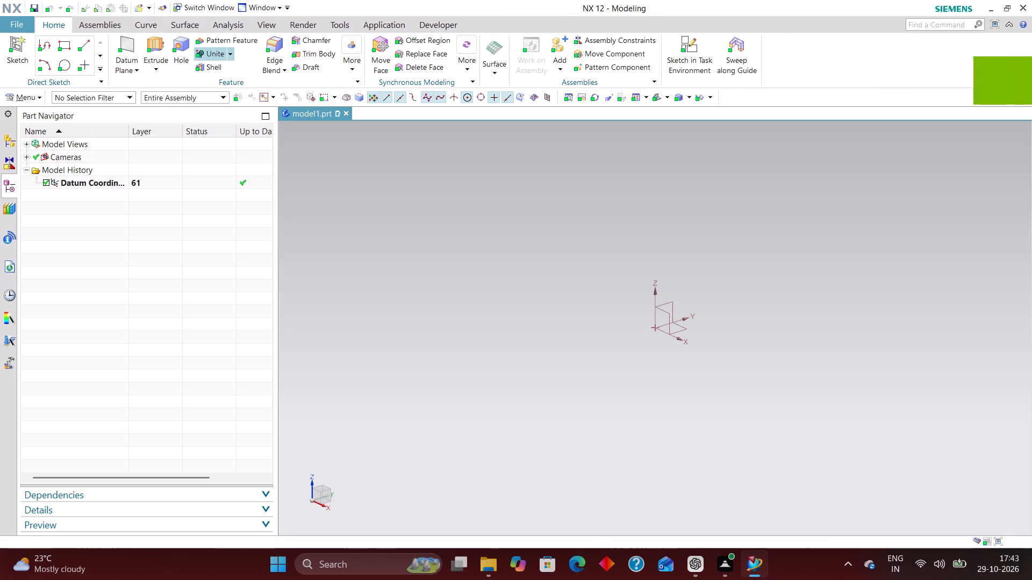
pyautogui.click(691, 47)
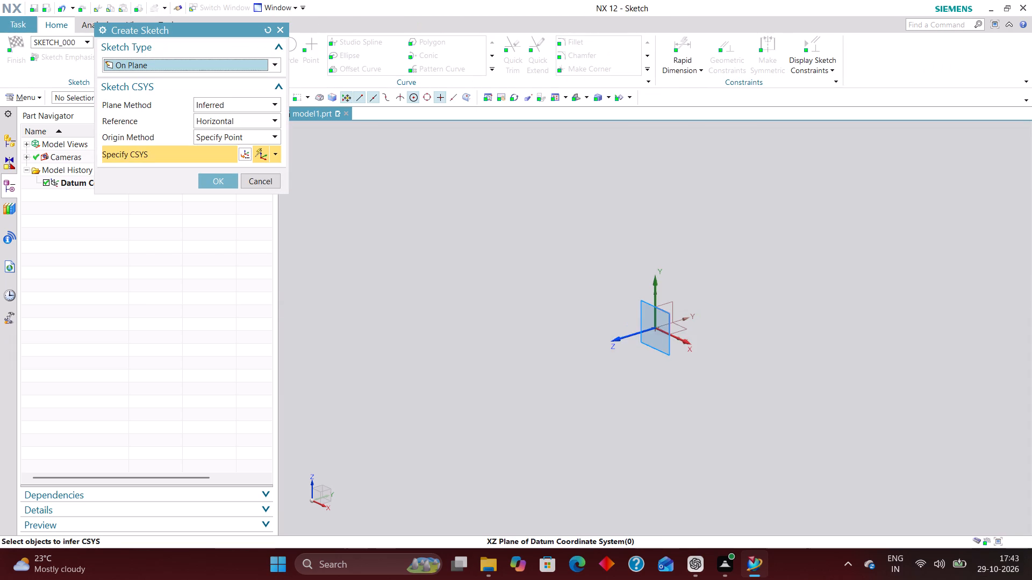
pyautogui.click(668, 313)
pyautogui.click(221, 174)
pyautogui.click(222, 180)
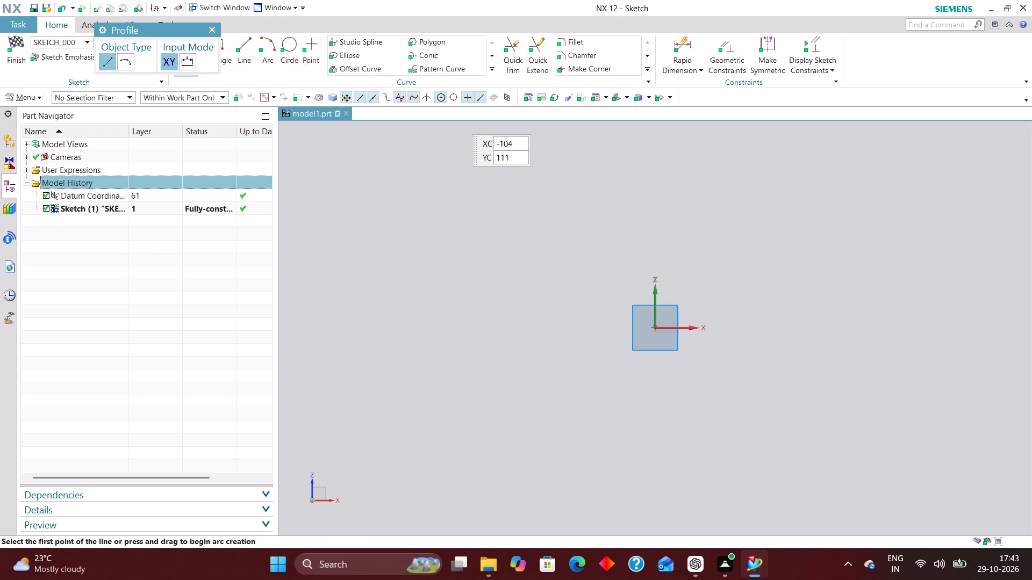
pyautogui.click(162, 213)
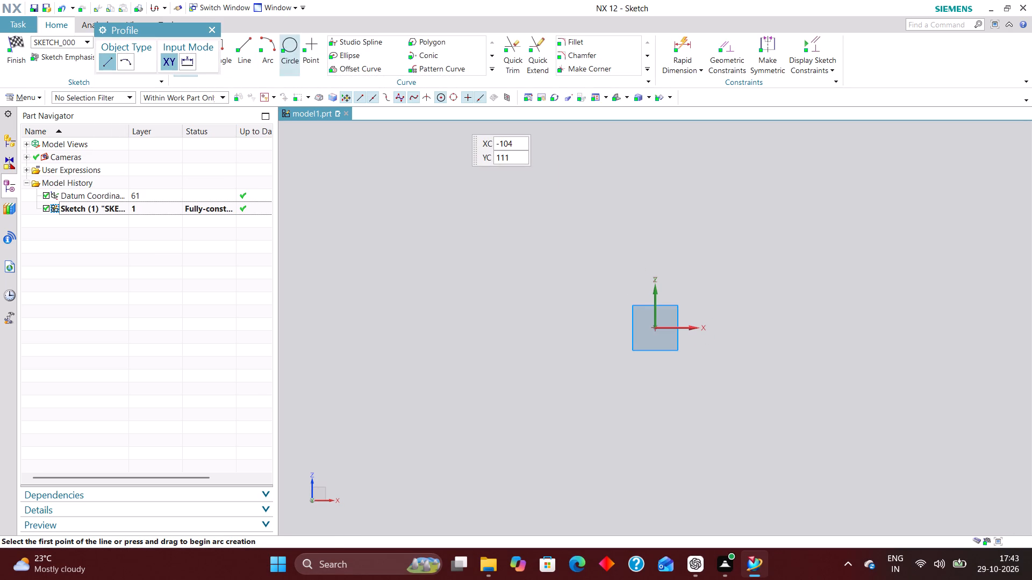
# Draw a circle centred on the sketch origin with a diameter of 136*2 mm.
pyautogui.click(285, 41)
pyautogui.click(655, 329)
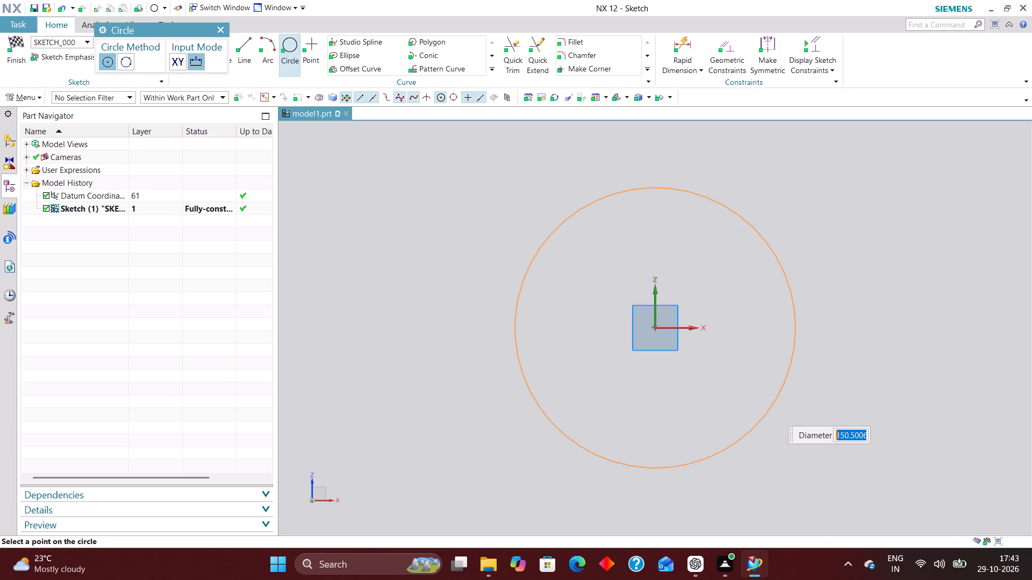
pyautogui.write('136*2')
pyautogui.press('Return')
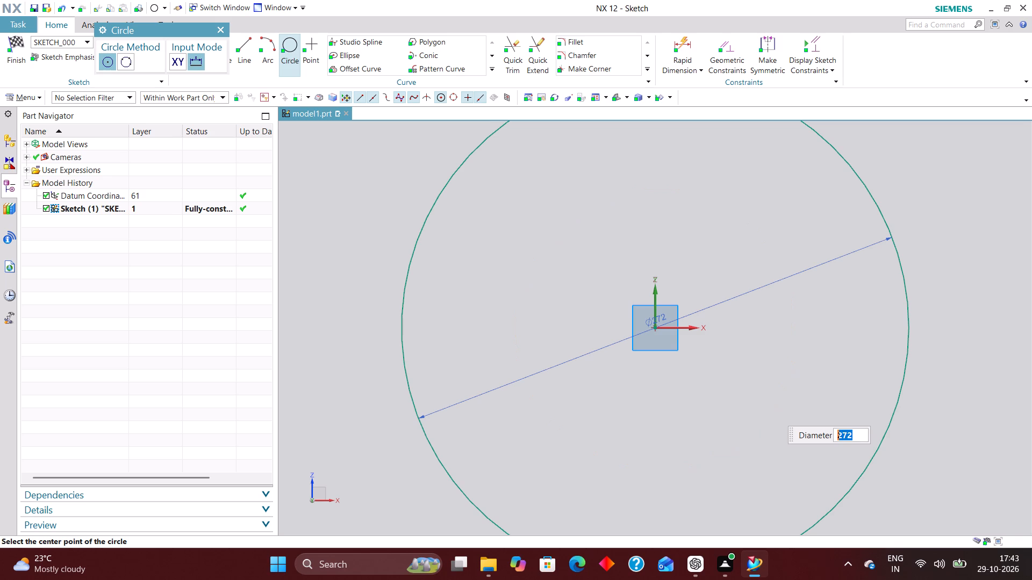
pyautogui.click(221, 27)
# Reposition the circle's diameter dimension, set its value to 128*2 mm, and finish the sketch.
pyautogui.moveTo(754, 291); pyautogui.dragTo(620, 236)
pyautogui.doubleClick(623, 237)
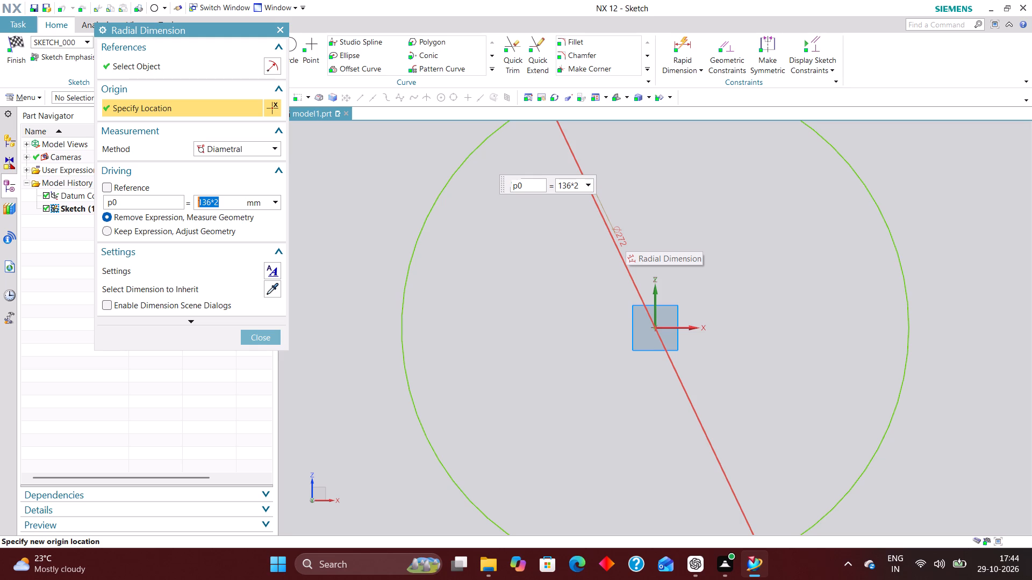
pyautogui.write('128*')
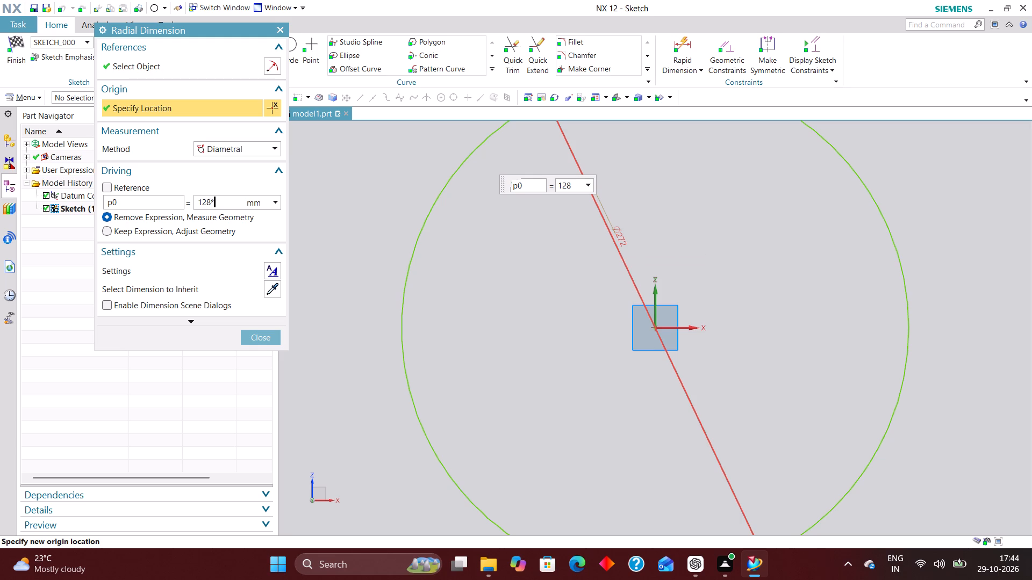
pyautogui.press('2')
pyautogui.press('Return')
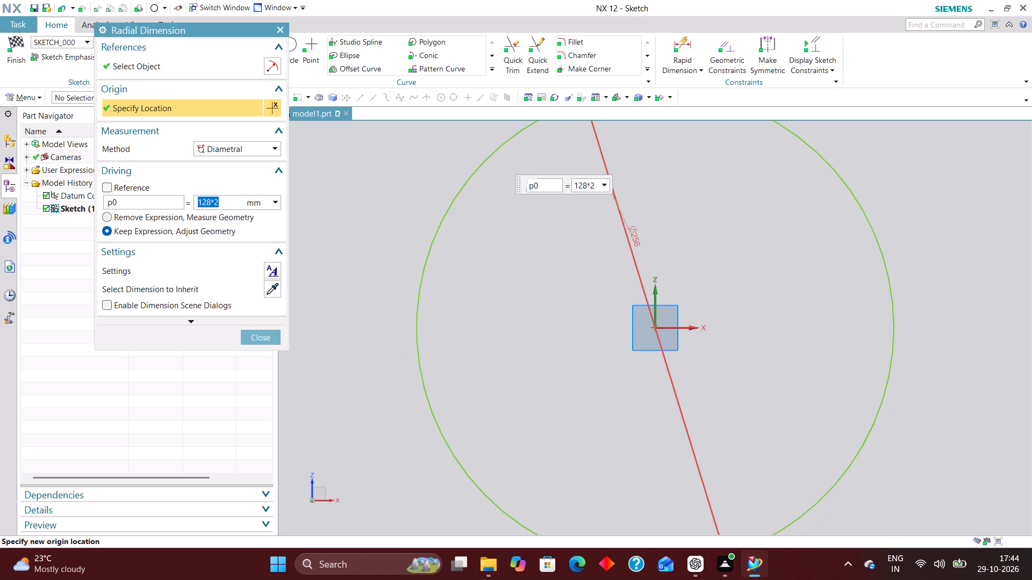
pyautogui.click(259, 341)
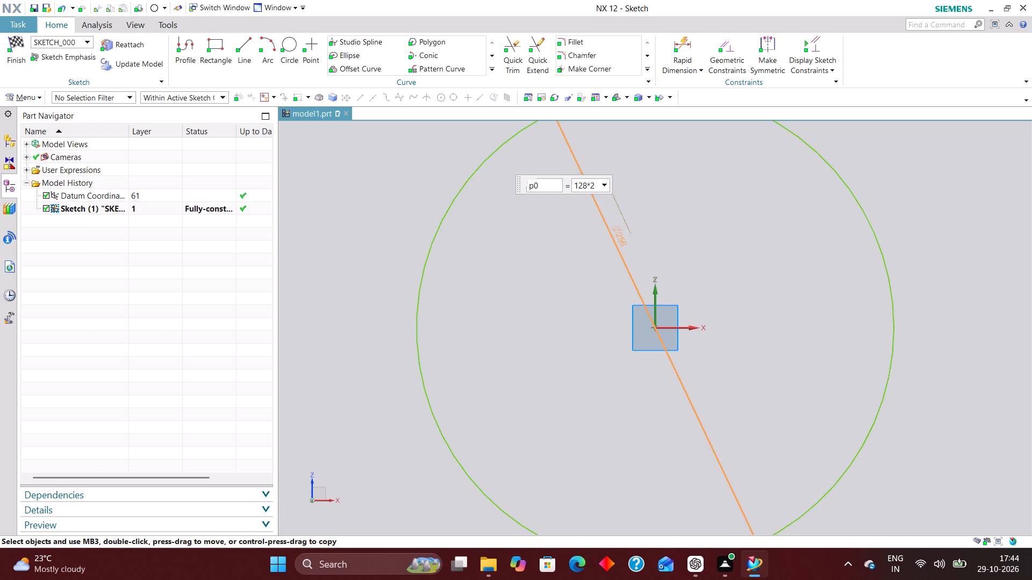
pyautogui.scroll(-4, 550, 294)
pyautogui.scroll(2, 546, 292)
pyautogui.click(13, 38)
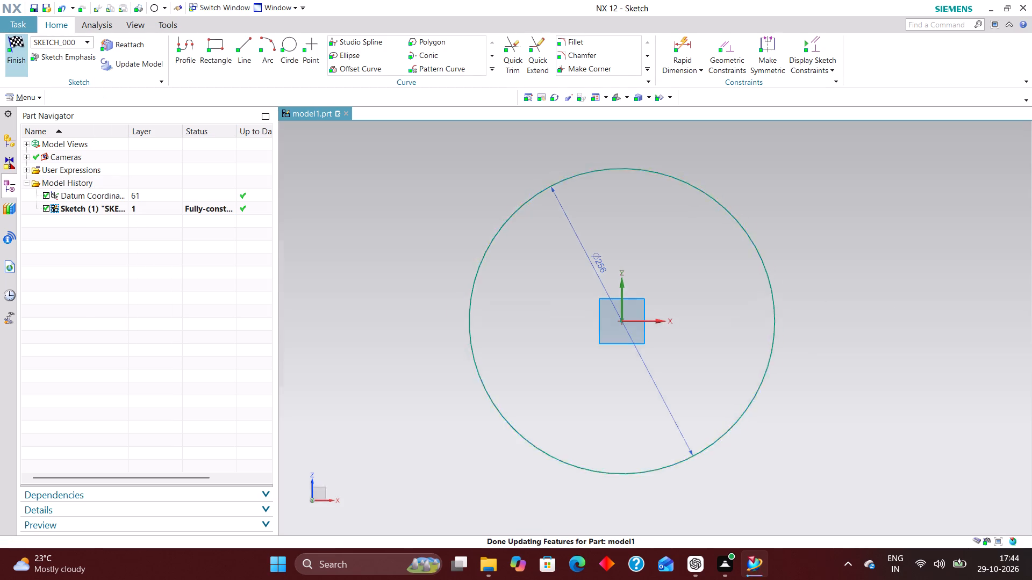
# Extrude the sketched circle with a Symmetric Value end limit of 10 mm and no Boolean to form the base disc.
pyautogui.scroll(-3, 431, 298)
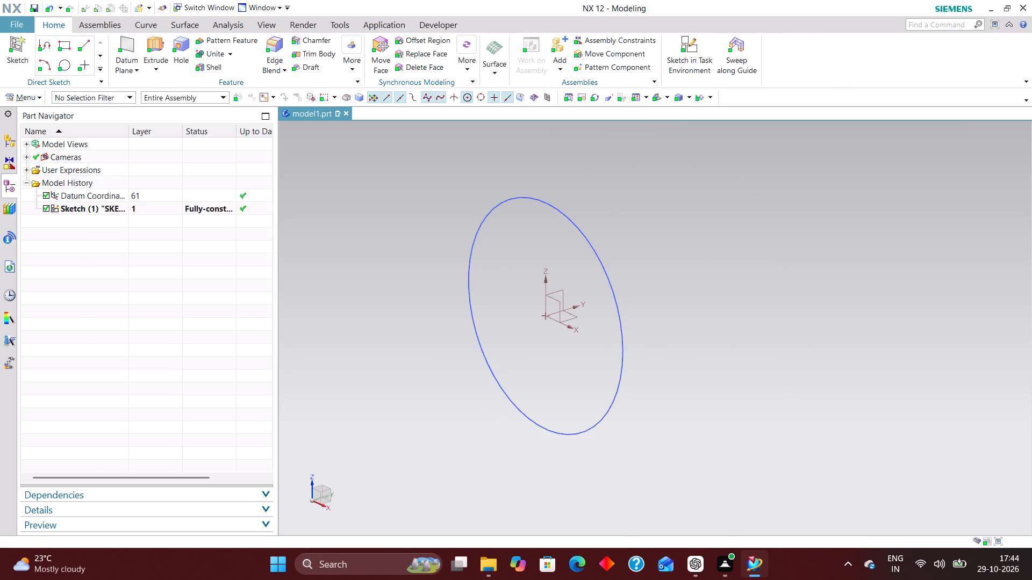
pyautogui.click(150, 40)
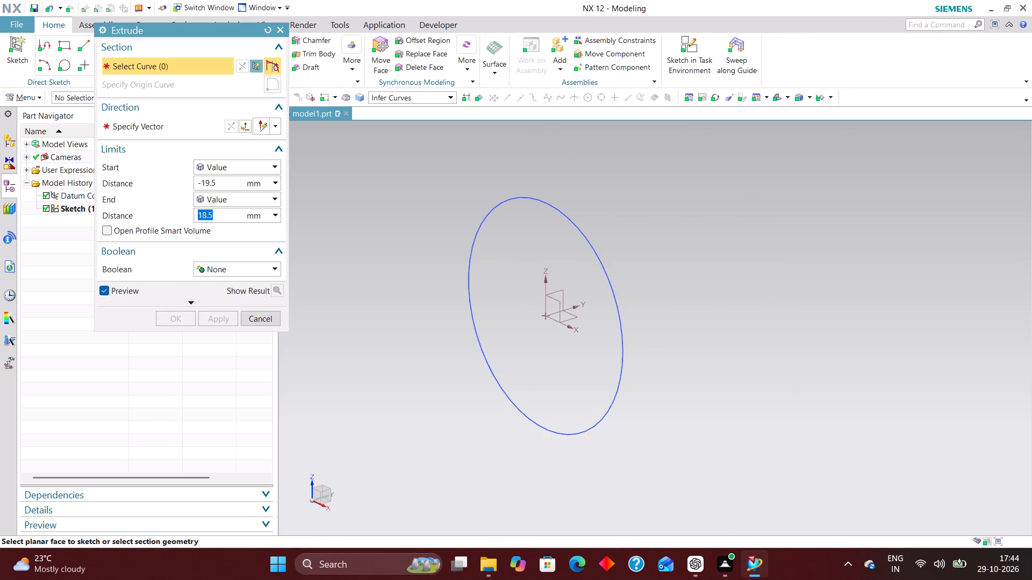
pyautogui.click(608, 292)
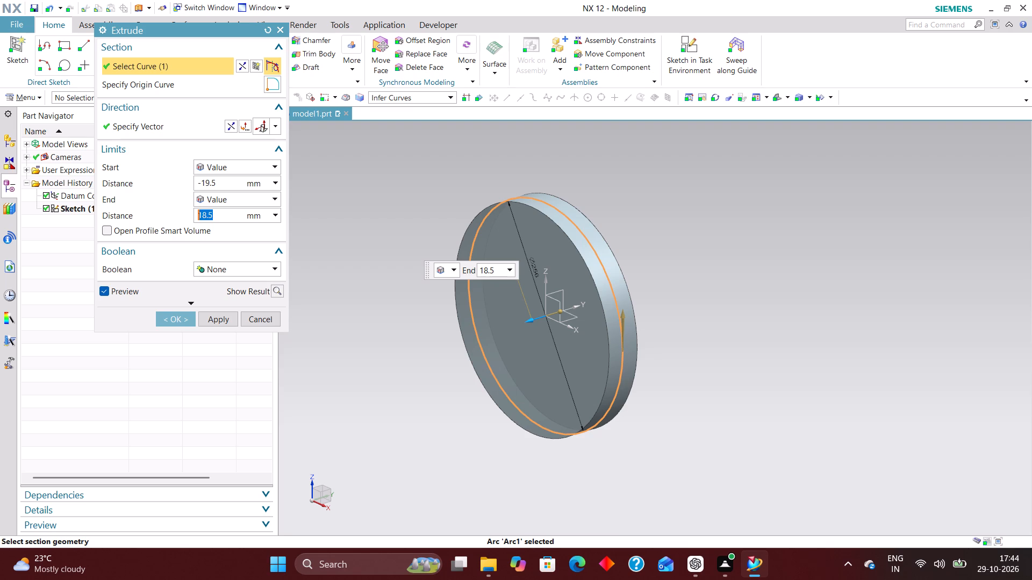
pyautogui.click(246, 166)
pyautogui.click(249, 194)
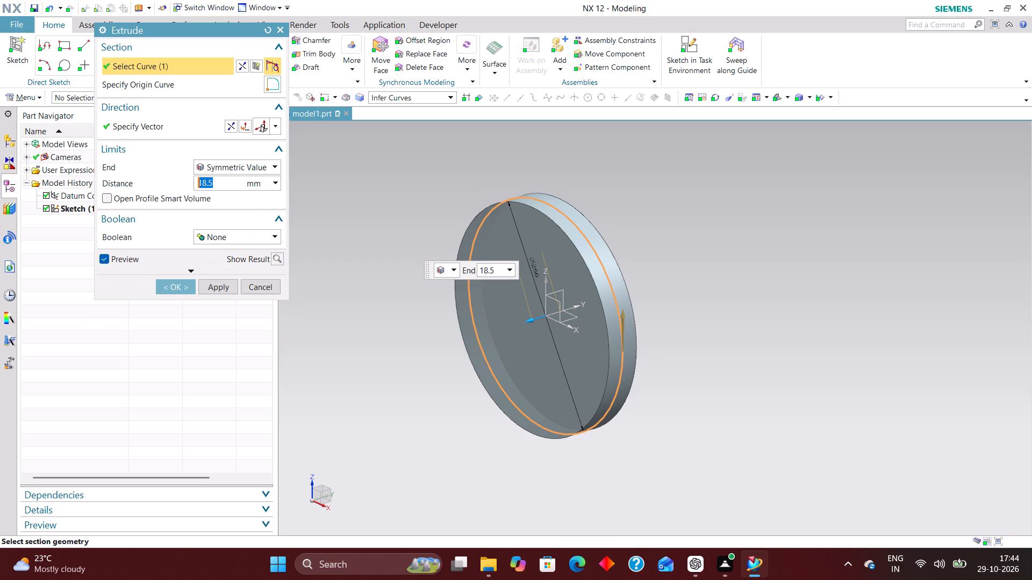
pyautogui.moveTo(842, 311); pyautogui.dragTo(811, 300, button='middle')
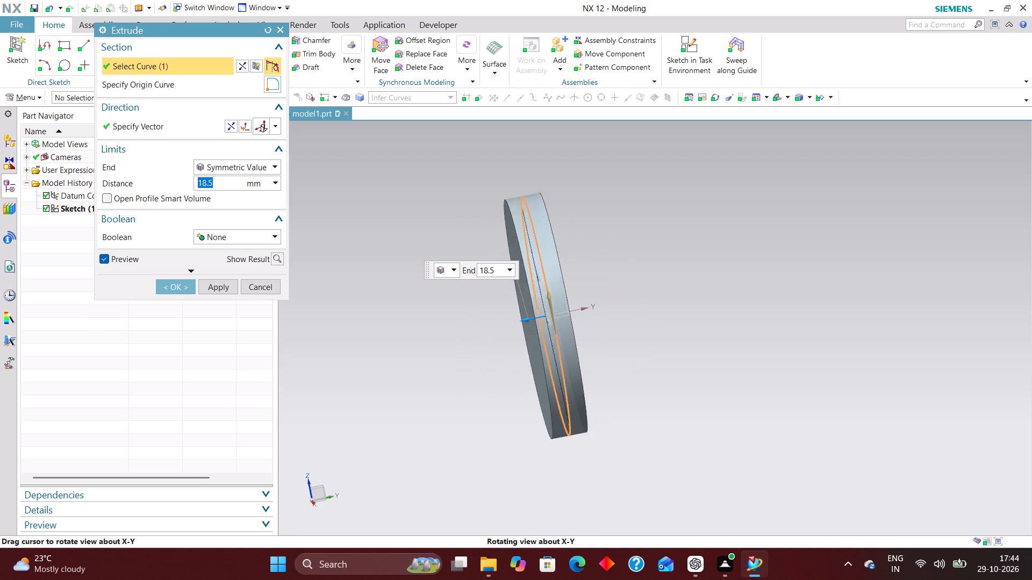
pyautogui.moveTo(811, 300); pyautogui.dragTo(813, 298, button='middle')
pyautogui.moveTo(220, 185); pyautogui.dragTo(133, 190)
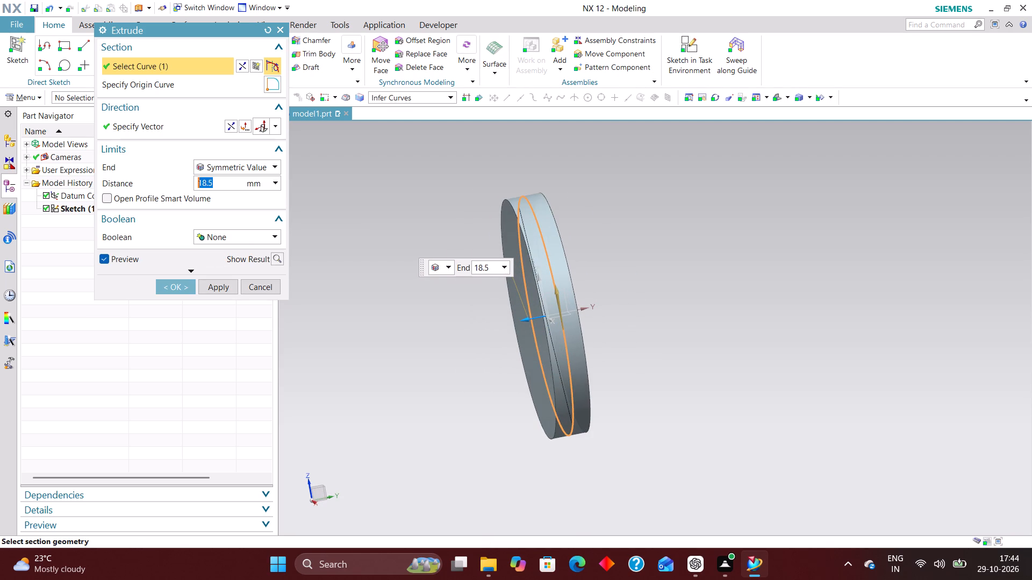
pyautogui.write('10')
pyautogui.press('Return')
pyautogui.click(174, 288)
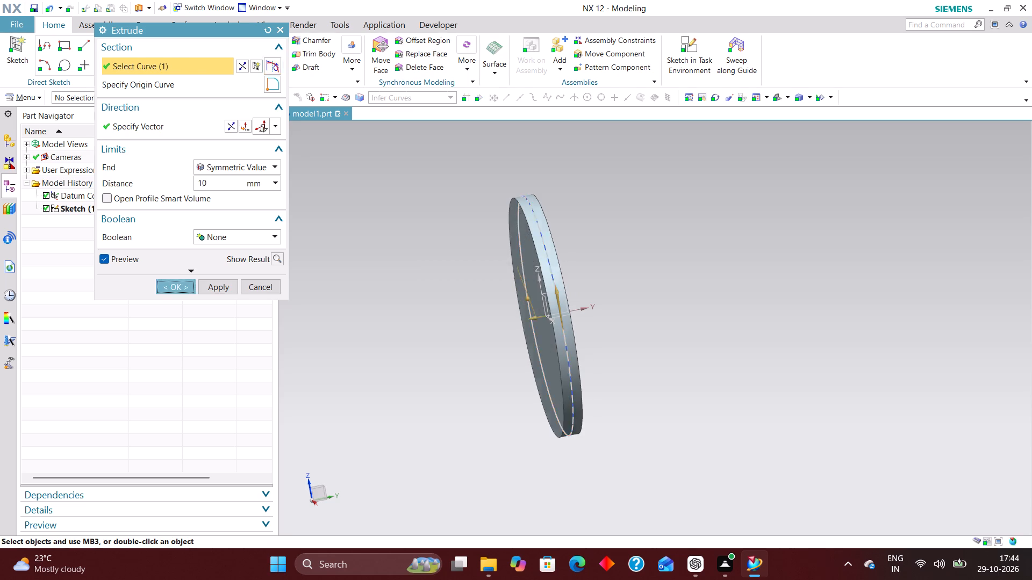
# Hide the first sketch, whose circle runs around the middle of the disc's rim.
pyautogui.scroll(2, 590, 307)
pyautogui.moveTo(532, 266); pyautogui.dragTo(536, 326, button='right')
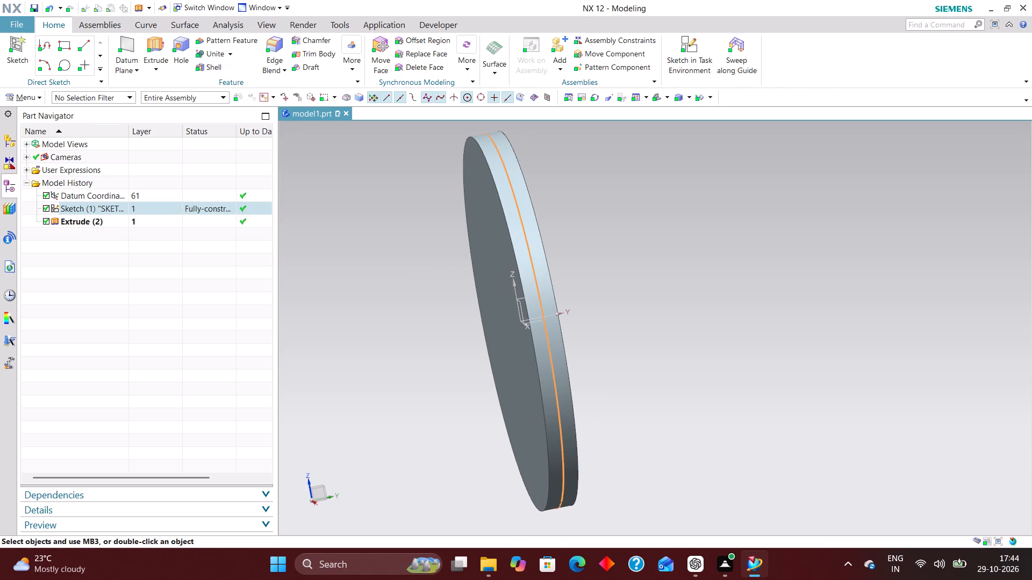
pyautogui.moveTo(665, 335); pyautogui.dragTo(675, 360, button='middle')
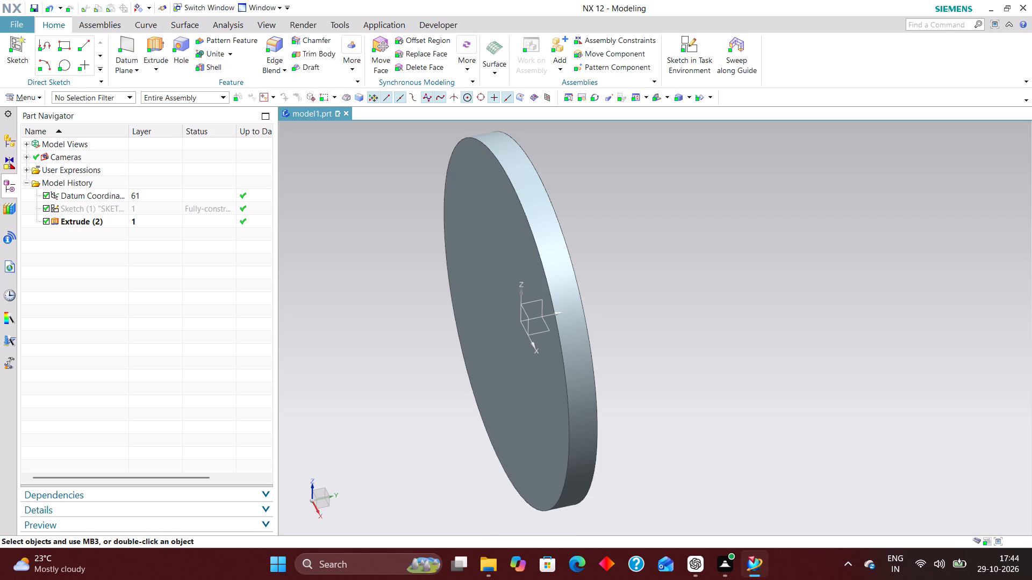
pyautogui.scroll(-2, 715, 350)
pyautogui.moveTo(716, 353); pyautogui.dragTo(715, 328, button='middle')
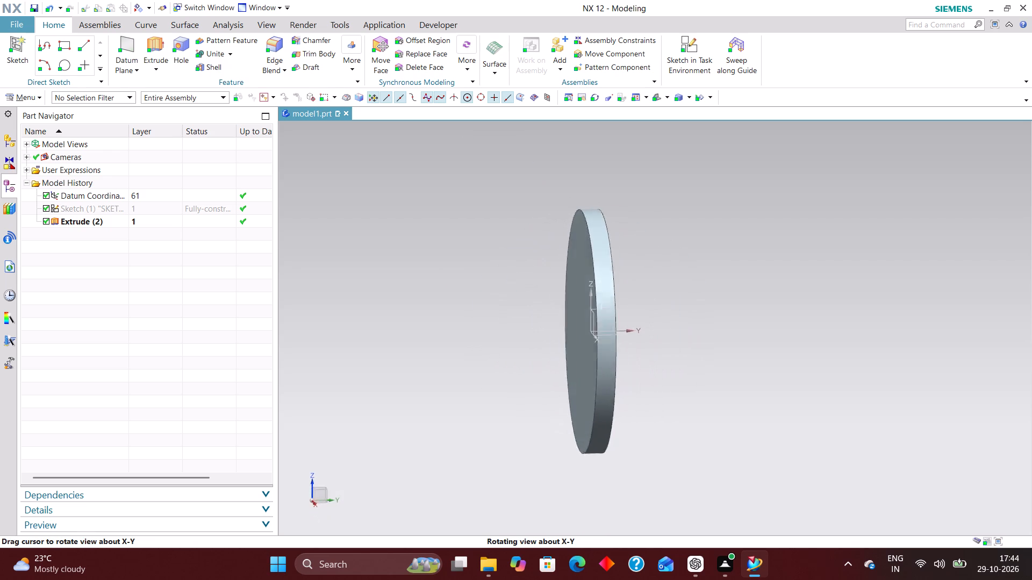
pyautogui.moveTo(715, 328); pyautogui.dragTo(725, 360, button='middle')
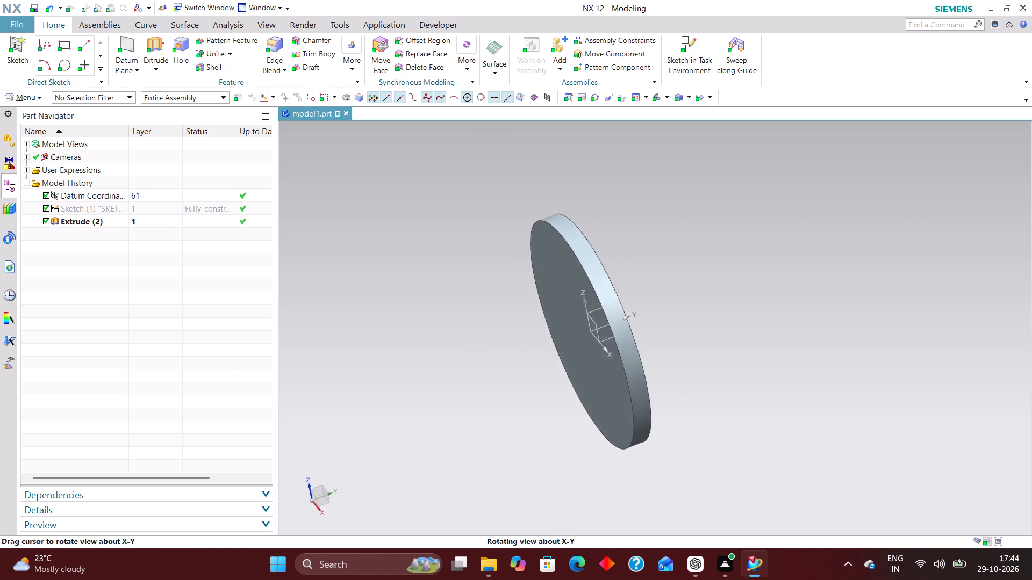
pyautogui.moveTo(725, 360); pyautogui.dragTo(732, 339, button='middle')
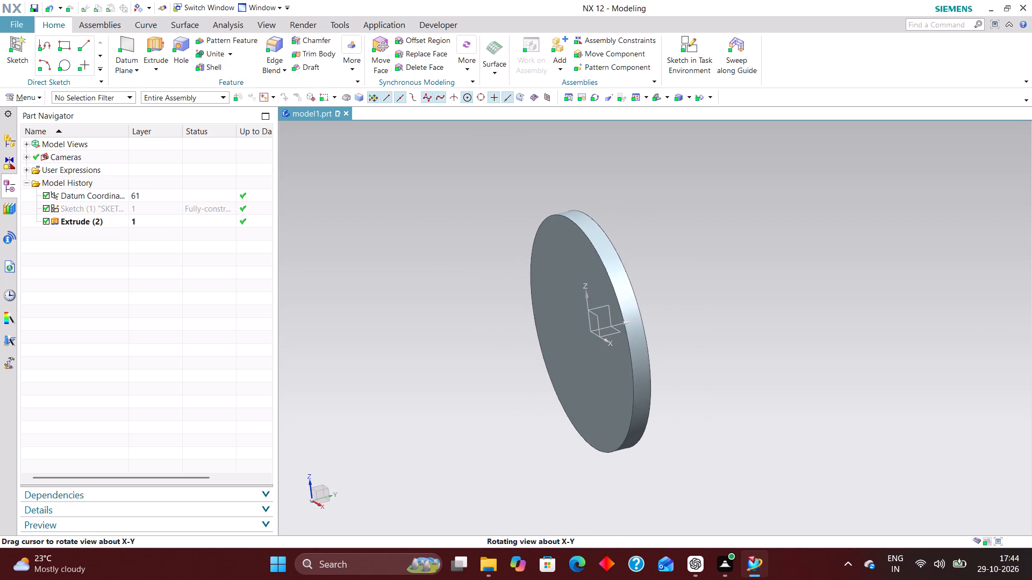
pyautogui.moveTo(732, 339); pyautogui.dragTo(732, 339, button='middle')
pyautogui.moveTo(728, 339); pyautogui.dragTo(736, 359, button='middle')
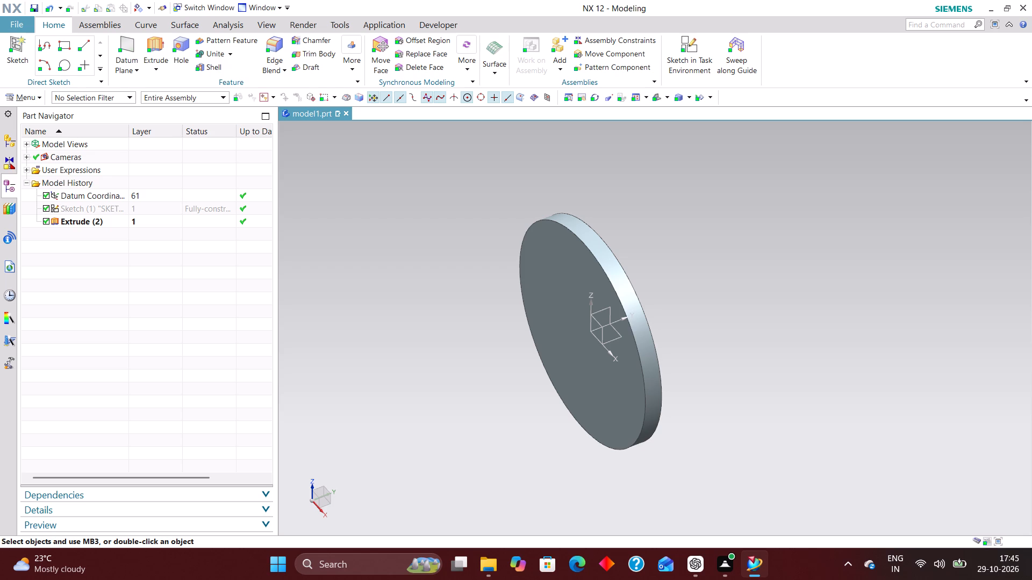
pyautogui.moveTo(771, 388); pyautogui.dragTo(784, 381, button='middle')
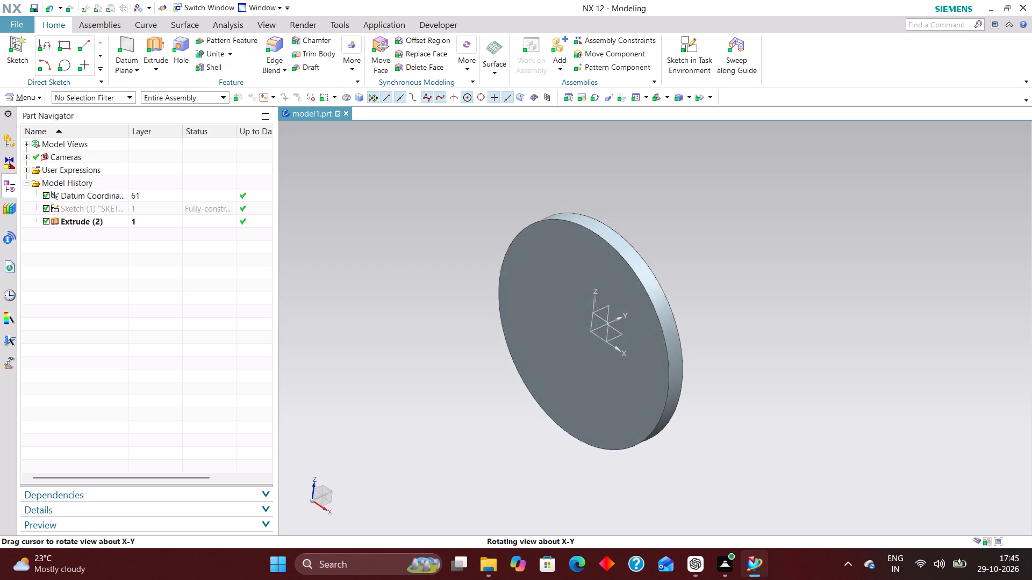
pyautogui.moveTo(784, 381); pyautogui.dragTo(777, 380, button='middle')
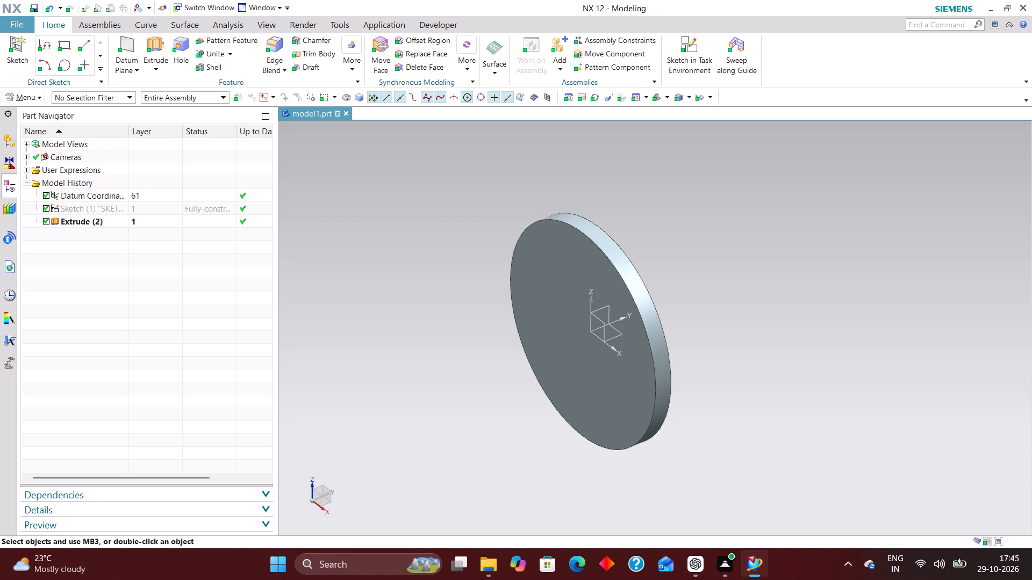
# Create a new sketch in the task environment on the XZ plane of the datum coordinate system.
pyautogui.click(689, 40)
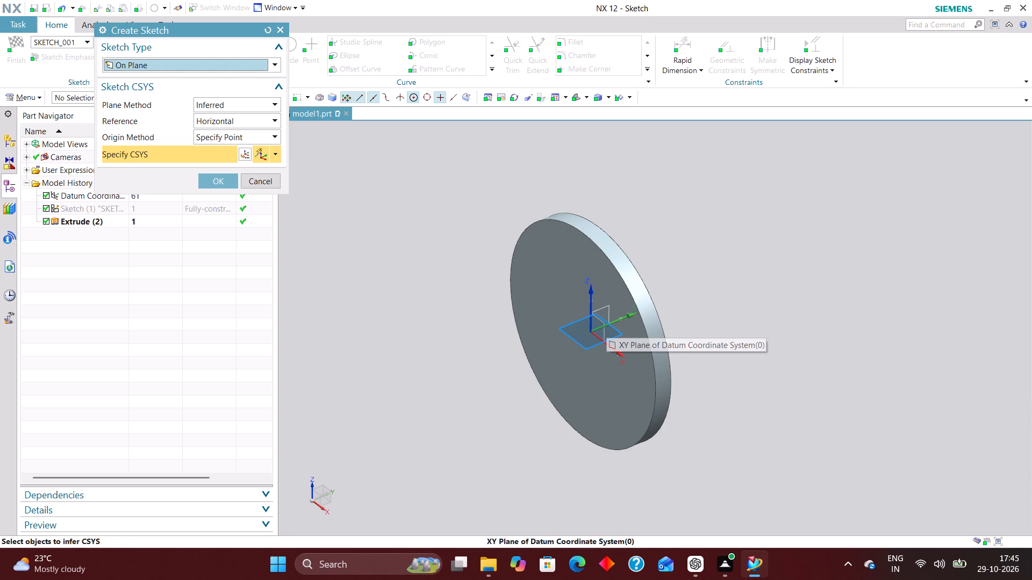
pyautogui.click(603, 322)
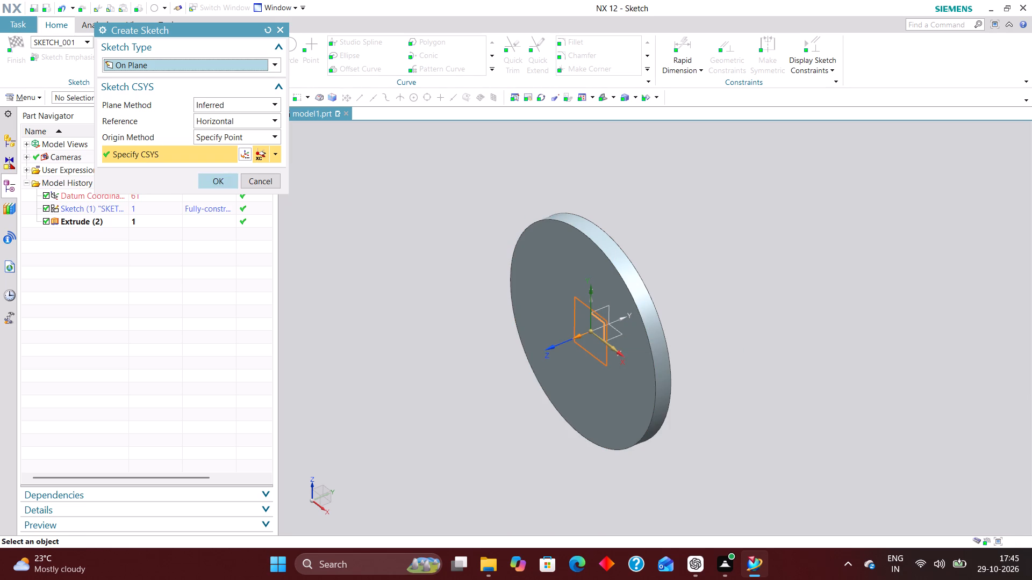
pyautogui.click(205, 177)
# Draw a circle centred on the sketch origin with a diameter of 136*2 mm and finish the sketch.
pyautogui.click(292, 39)
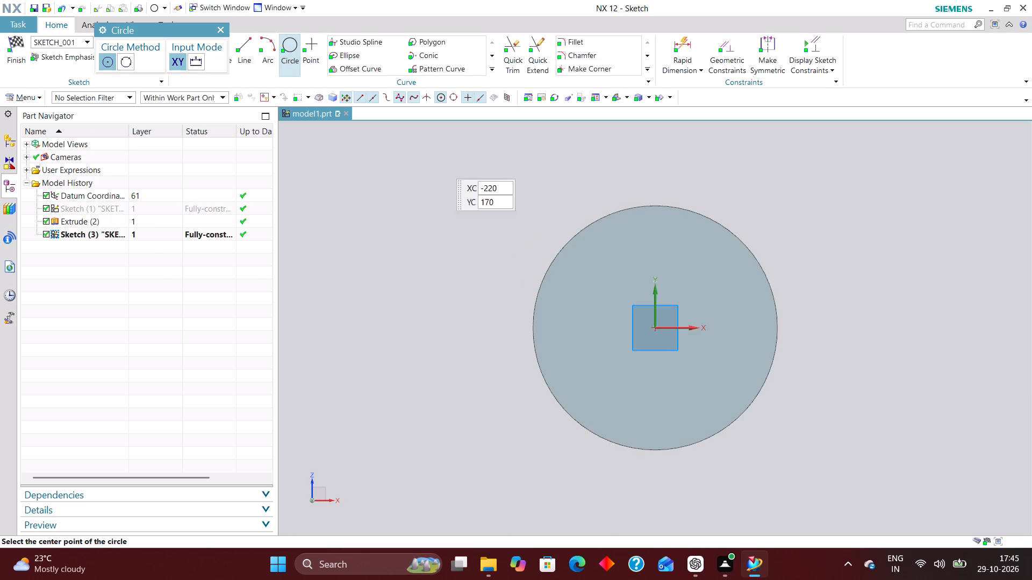
pyautogui.click(656, 326)
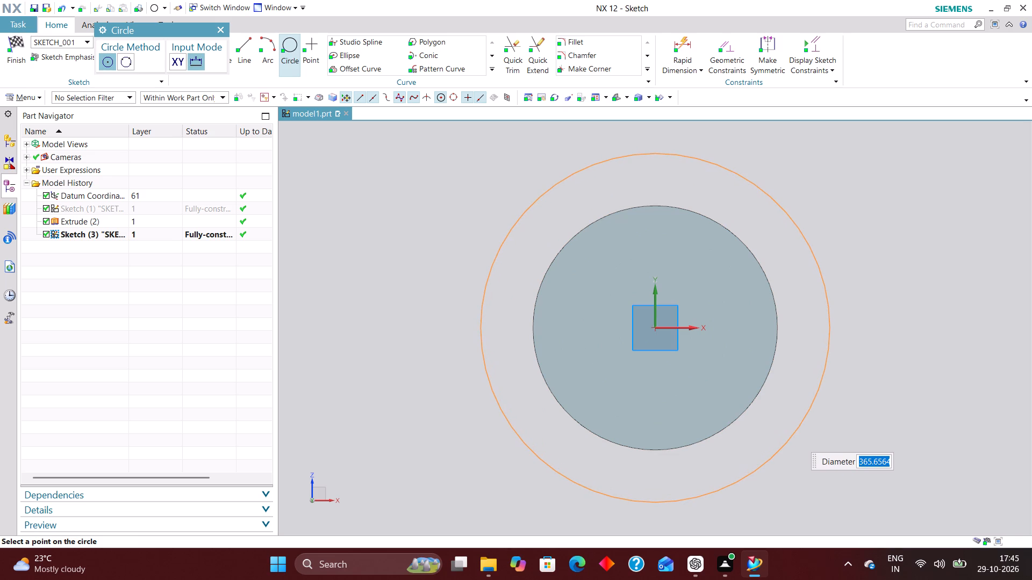
pyautogui.write('136')
pyautogui.write('*2')
pyautogui.press('Return')
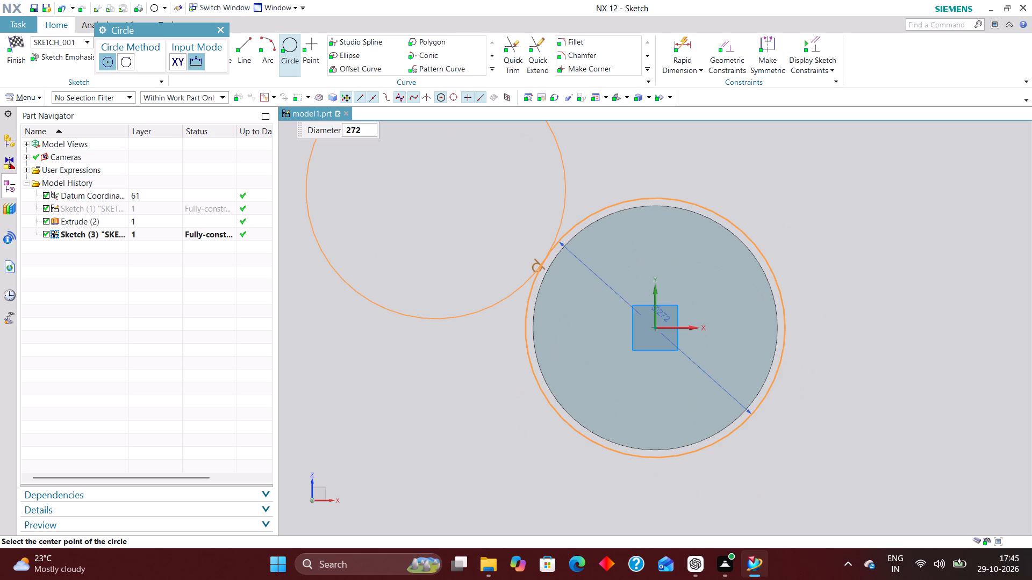
pyautogui.click(224, 27)
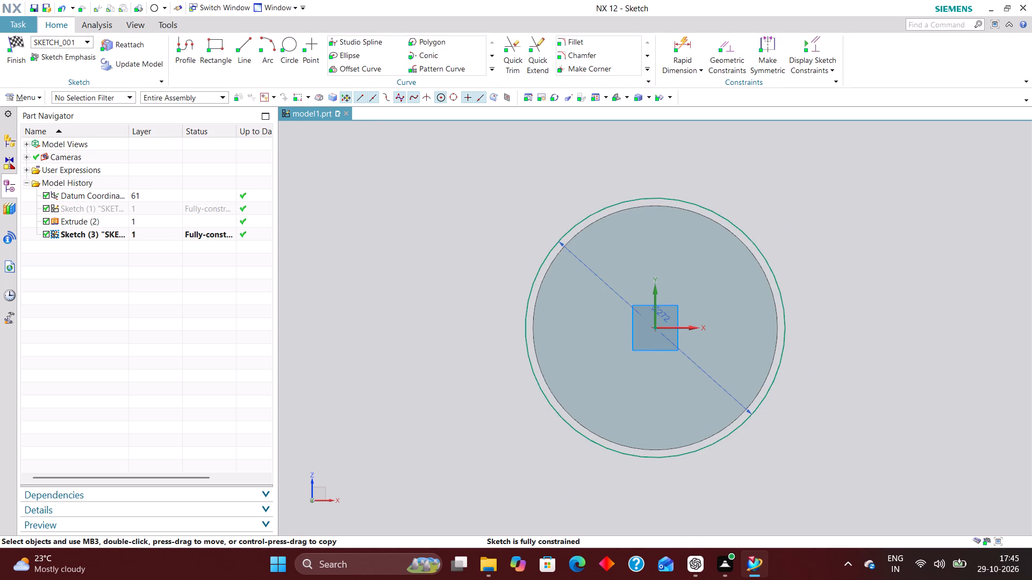
pyautogui.click(15, 42)
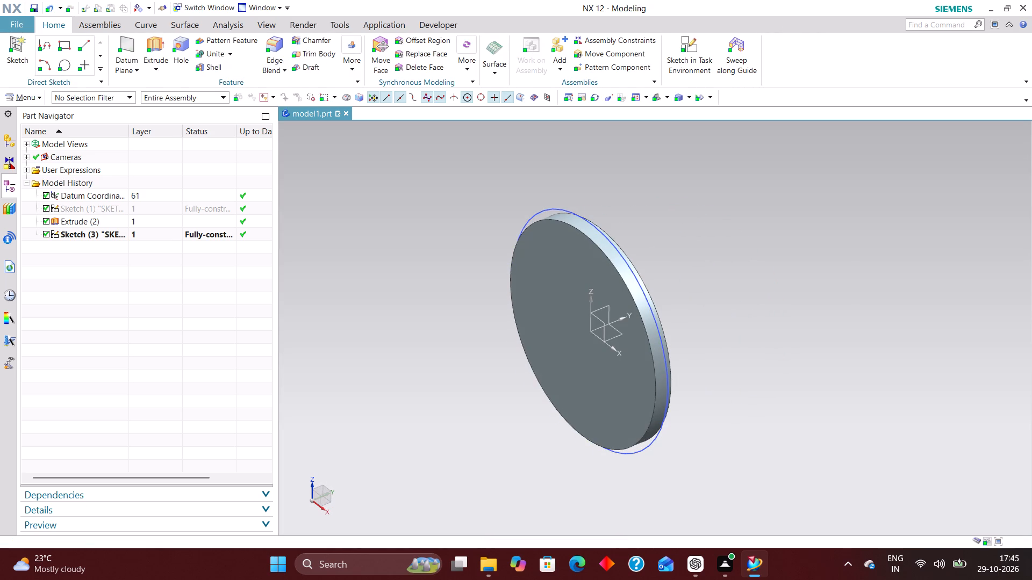
# Reopen the second sketch for editing and hide the extruded disc.
pyautogui.rightClick(155, 237)
pyautogui.click(199, 272)
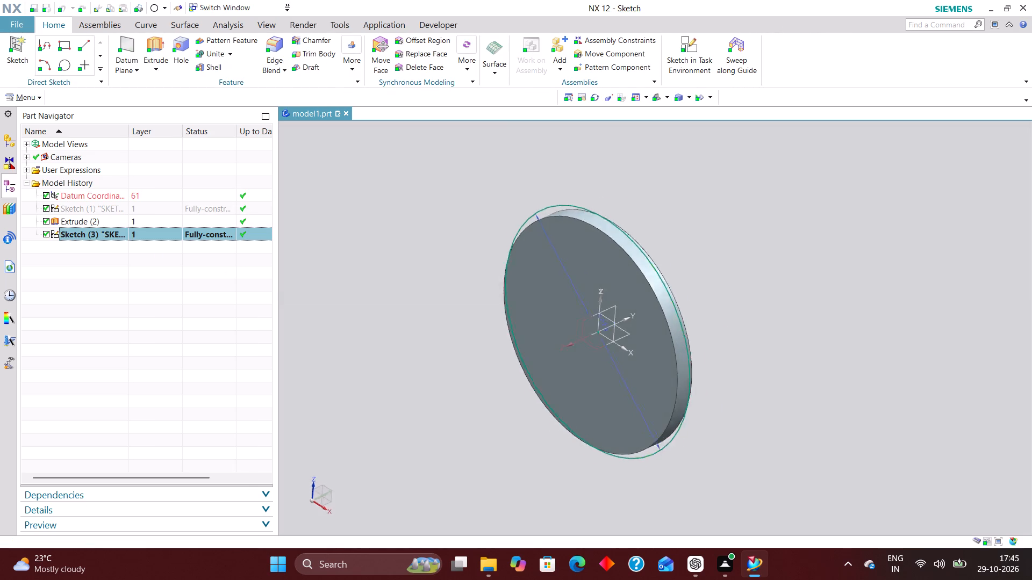
pyautogui.scroll(-2, 746, 426)
pyautogui.scroll(3, 718, 243)
pyautogui.moveTo(659, 318); pyautogui.dragTo(657, 407, button='right')
# Draw a circle of about 117 mm radius centred on the sketch origin, inside the 272 mm circle.
pyautogui.scroll(-2, 467, 116)
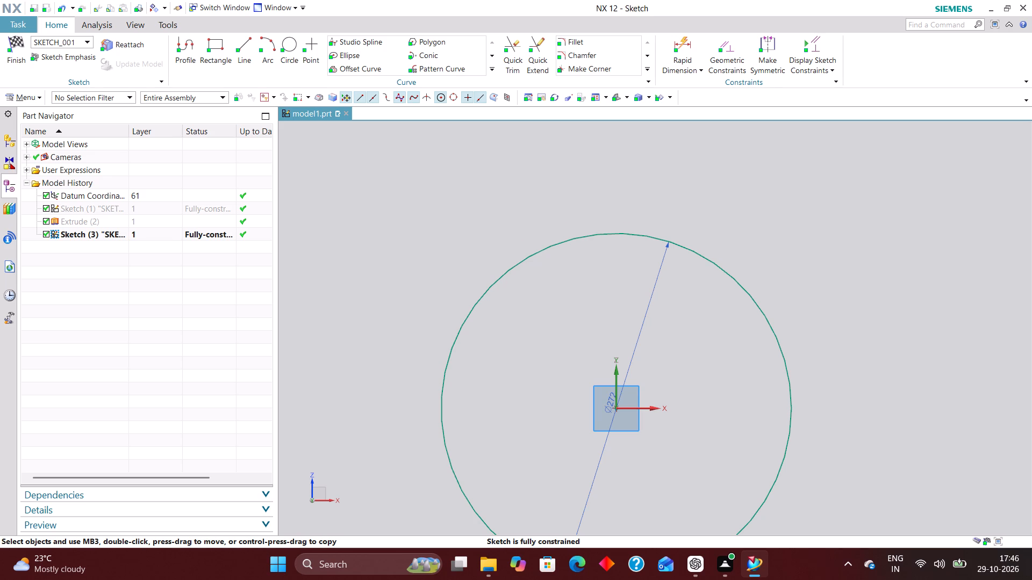
pyautogui.scroll(-2, 518, 182)
pyautogui.scroll(1, 579, 167)
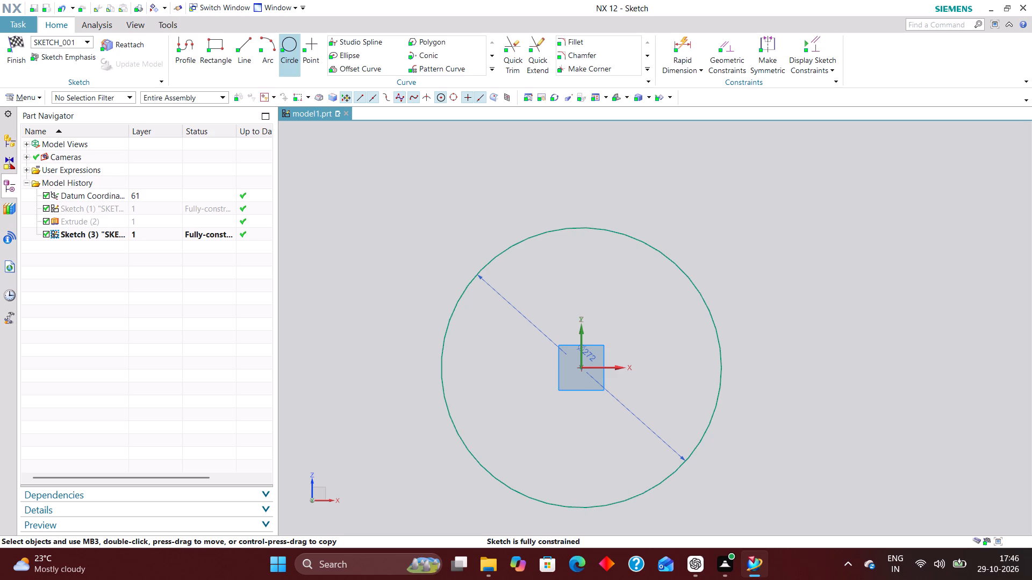
pyautogui.click(286, 45)
pyautogui.click(581, 368)
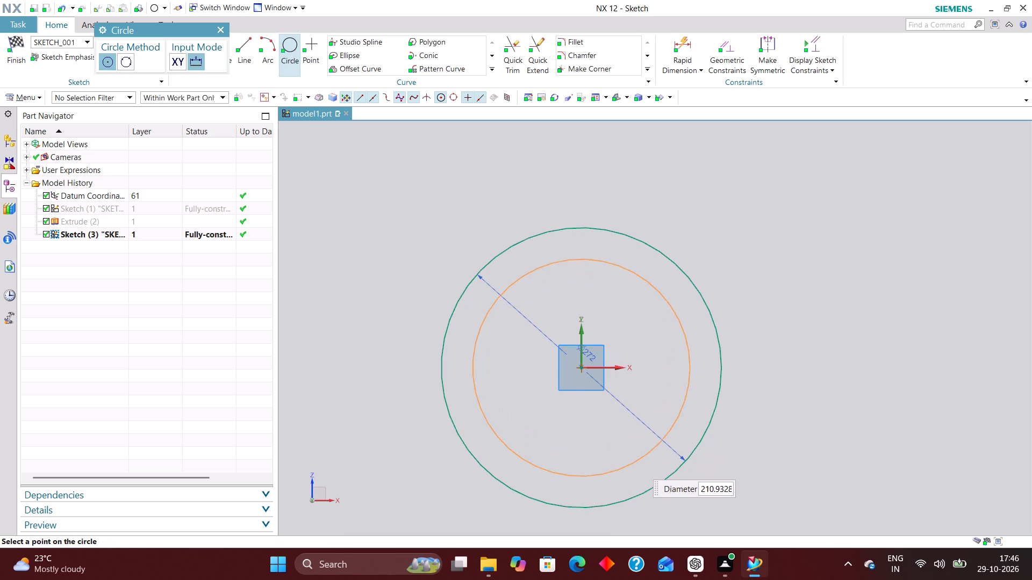
pyautogui.click(639, 473)
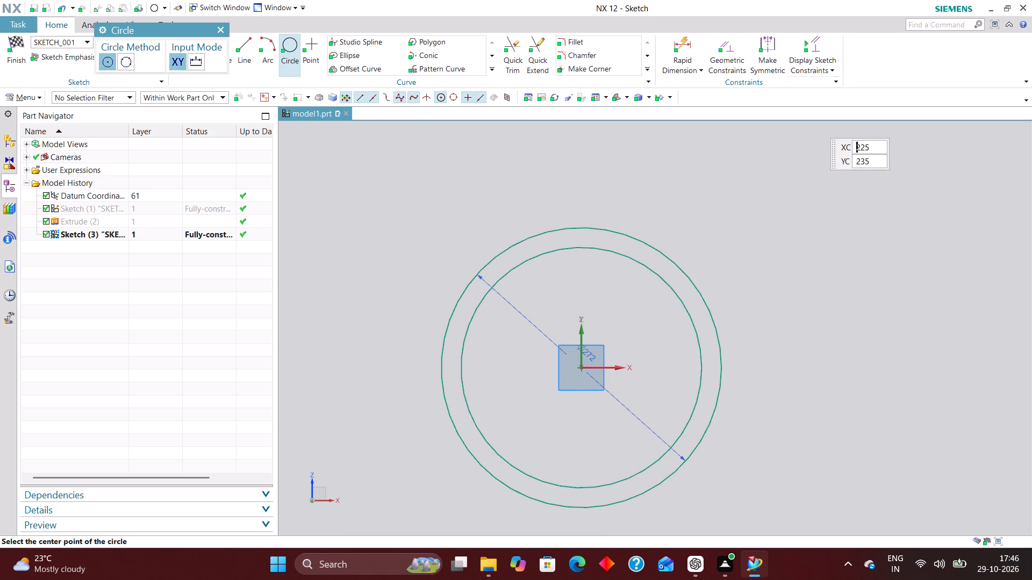
# Add a radial Rapid Dimension to the inner circle and set its radius to 128 mm.
pyautogui.click(686, 39)
pyautogui.click(240, 180)
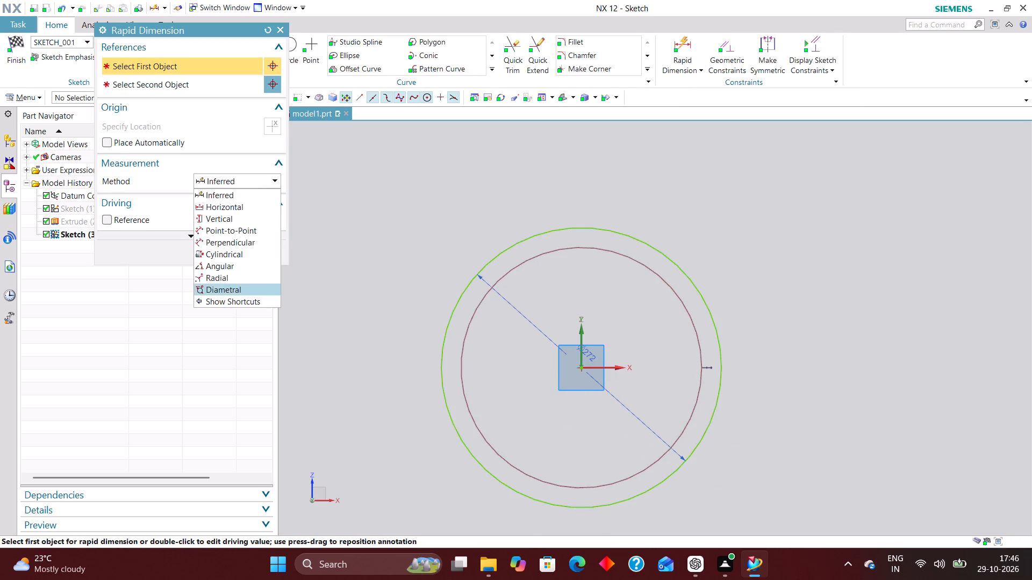
pyautogui.click(240, 288)
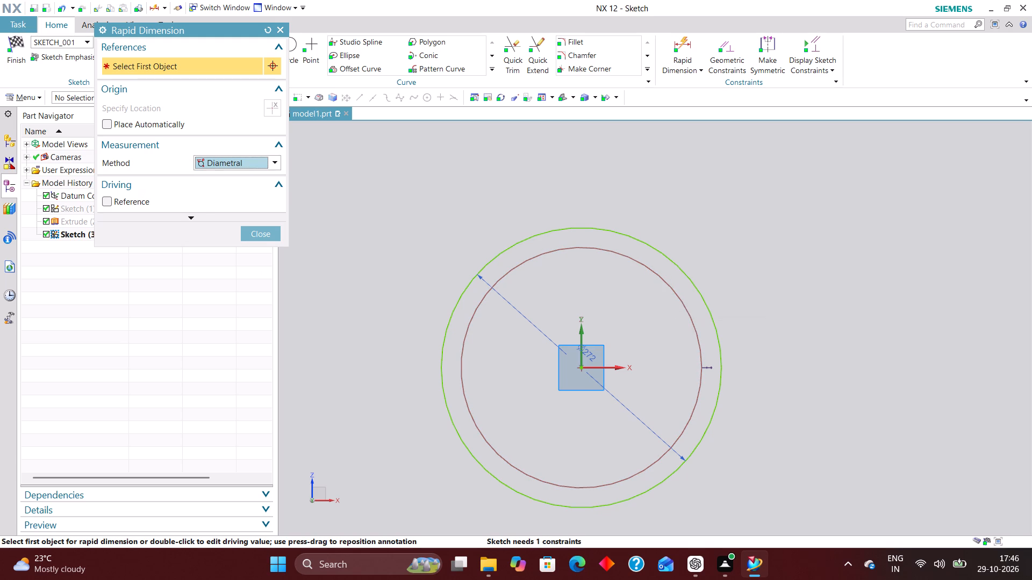
pyautogui.click(262, 156)
pyautogui.click(236, 262)
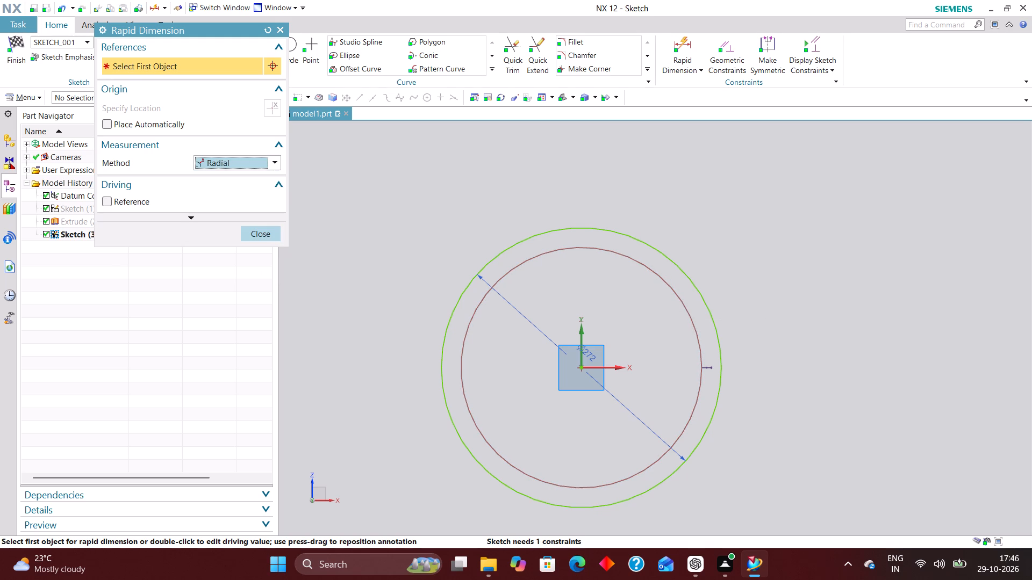
pyautogui.click(583, 246)
pyautogui.click(736, 217)
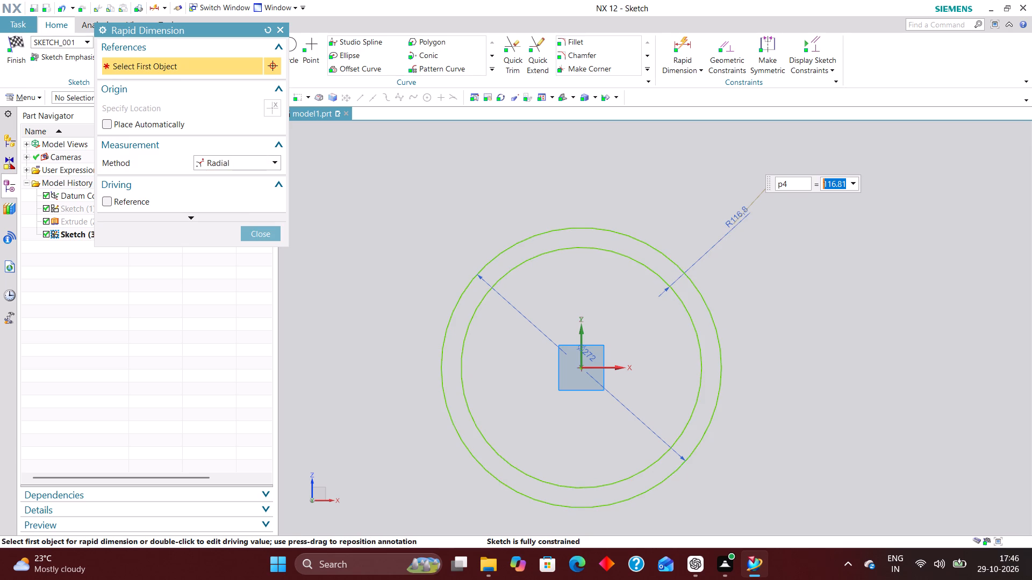
pyautogui.write('128')
pyautogui.press('Return')
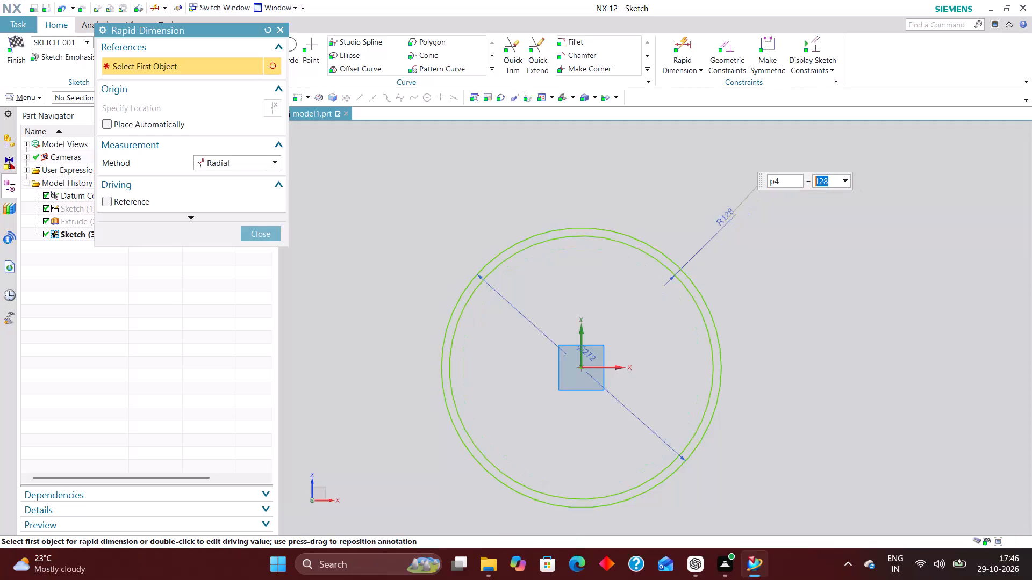
pyautogui.click(261, 226)
pyautogui.click(269, 231)
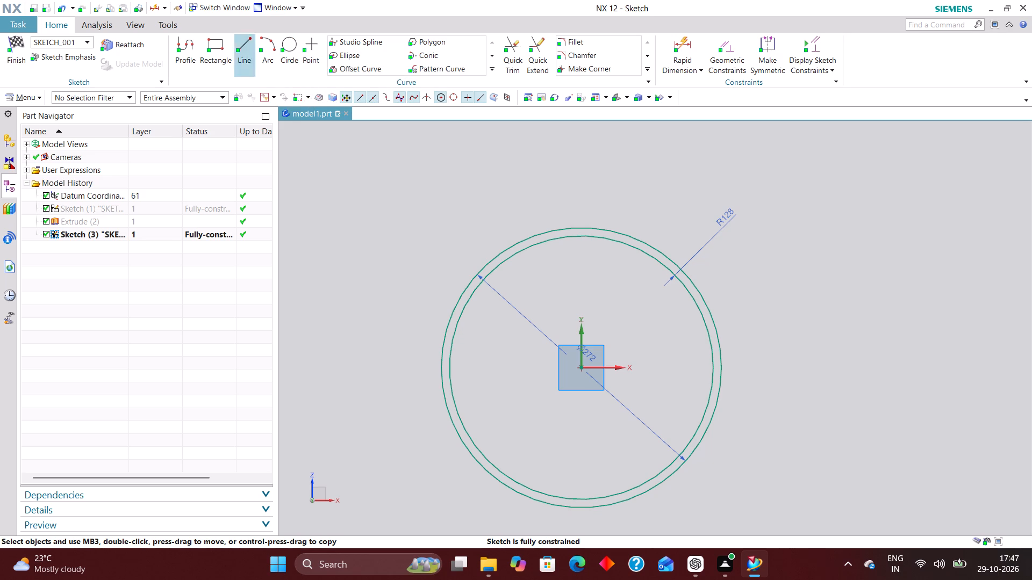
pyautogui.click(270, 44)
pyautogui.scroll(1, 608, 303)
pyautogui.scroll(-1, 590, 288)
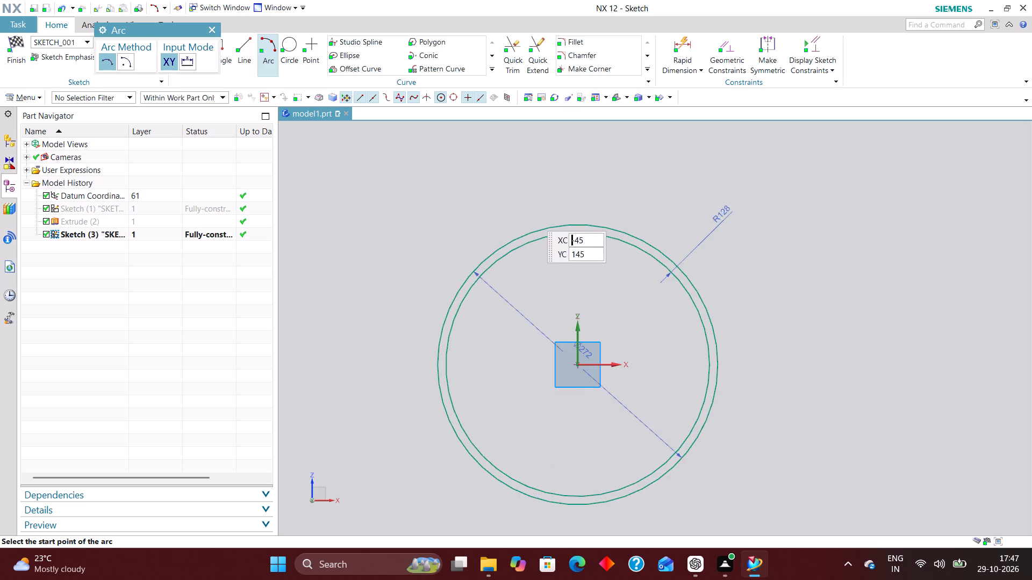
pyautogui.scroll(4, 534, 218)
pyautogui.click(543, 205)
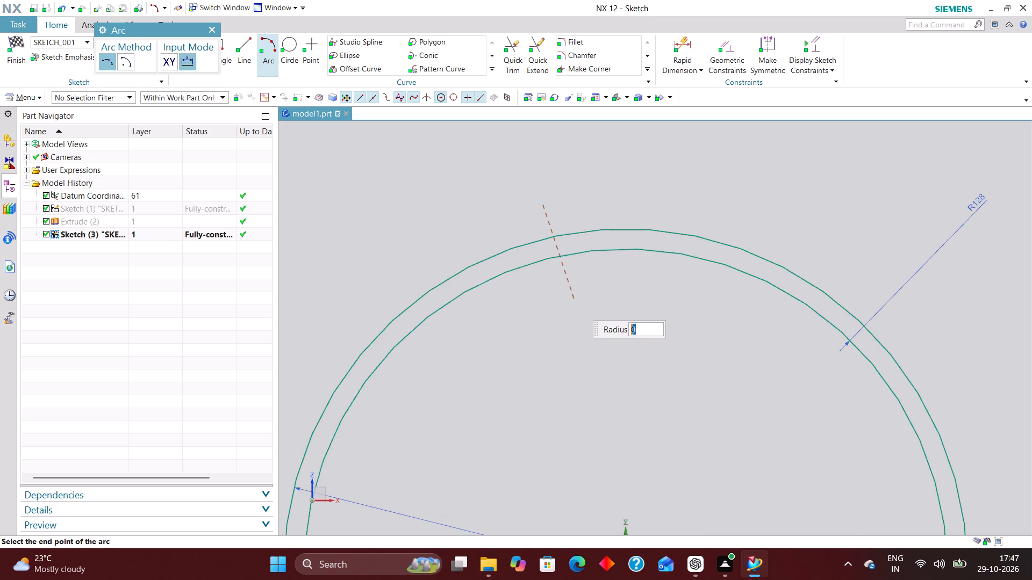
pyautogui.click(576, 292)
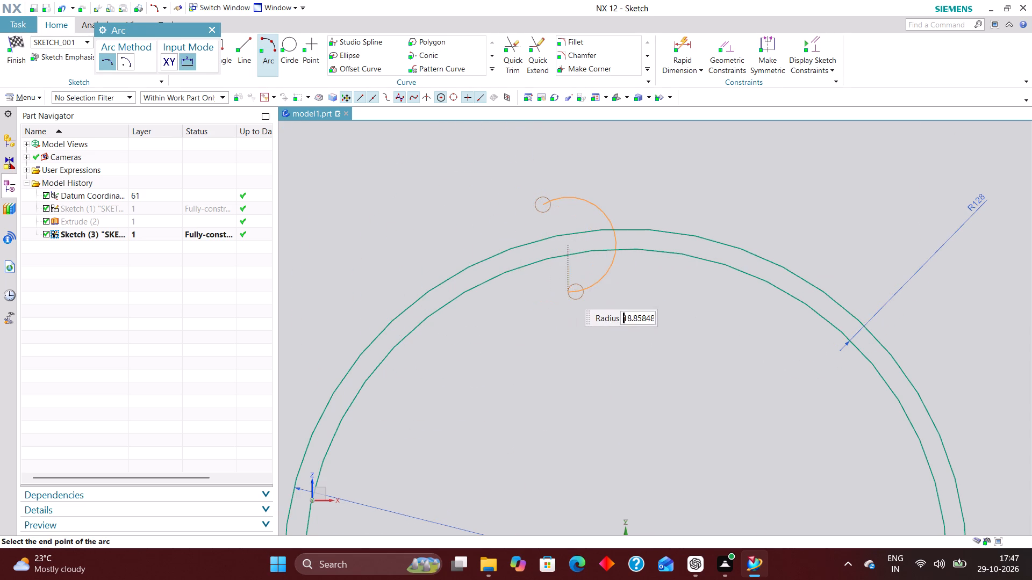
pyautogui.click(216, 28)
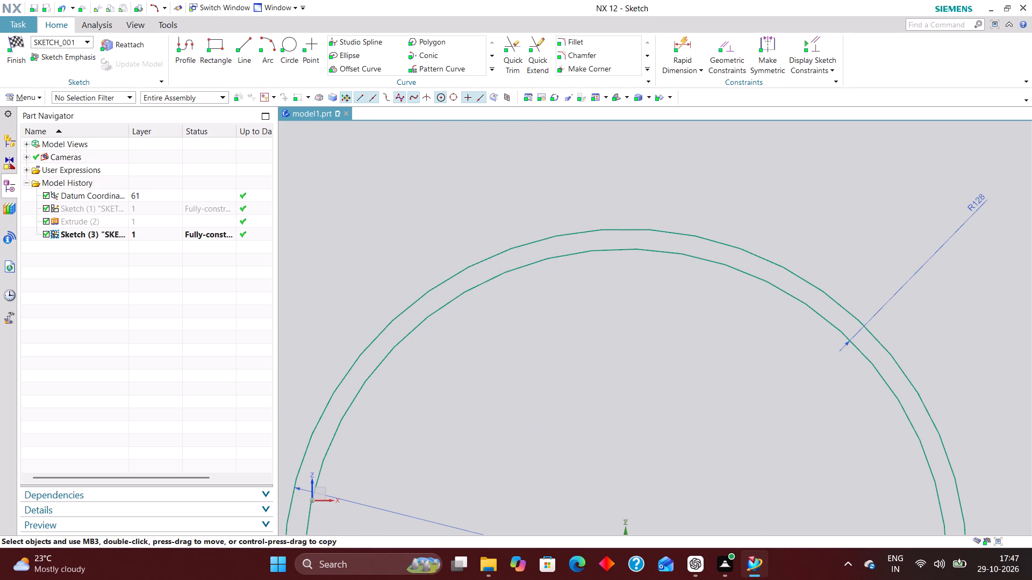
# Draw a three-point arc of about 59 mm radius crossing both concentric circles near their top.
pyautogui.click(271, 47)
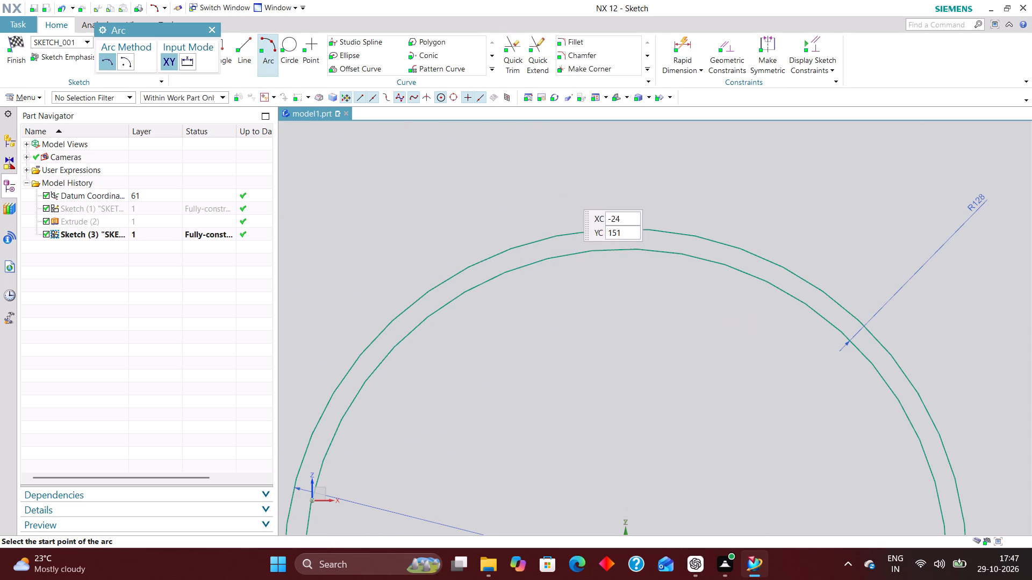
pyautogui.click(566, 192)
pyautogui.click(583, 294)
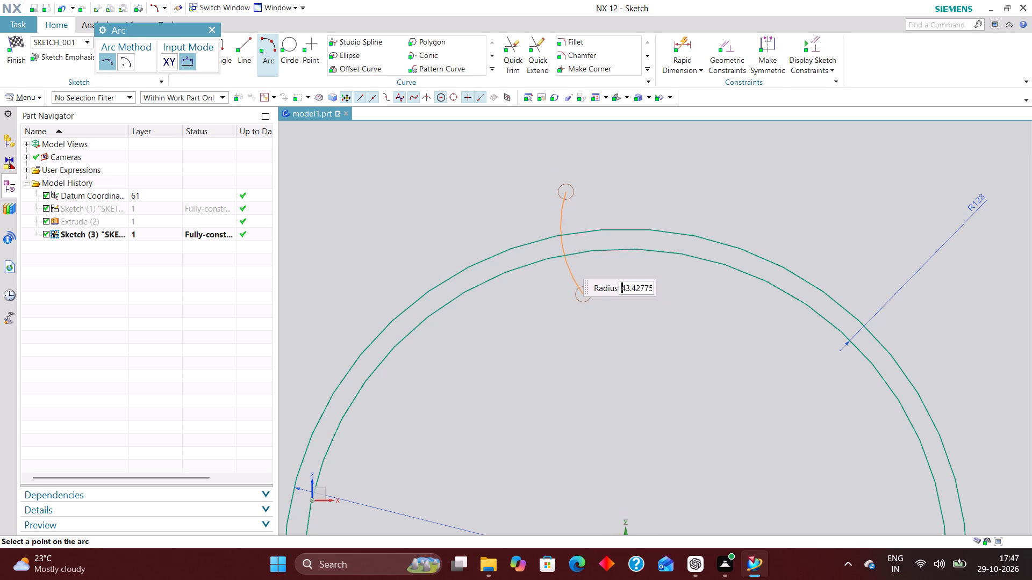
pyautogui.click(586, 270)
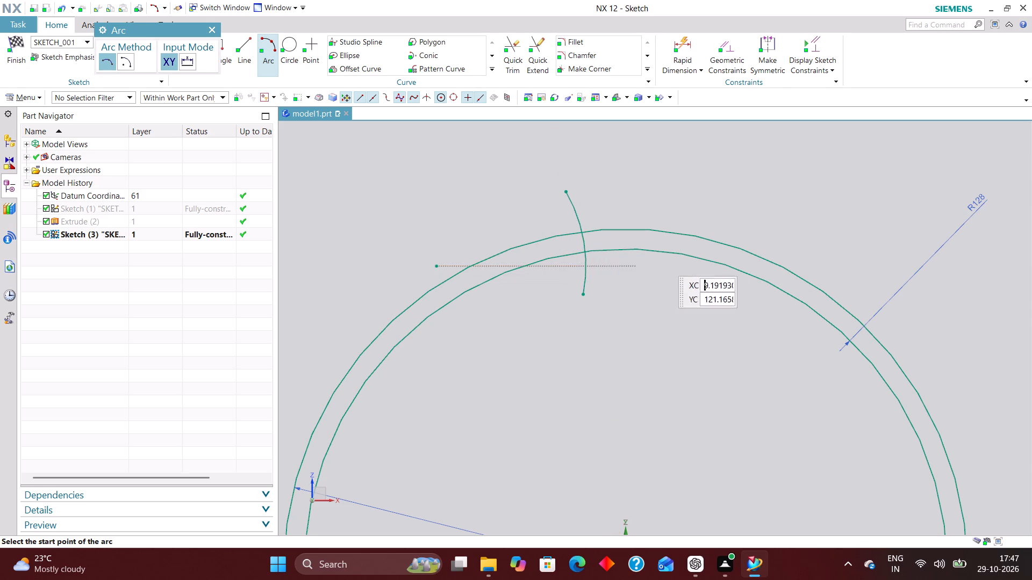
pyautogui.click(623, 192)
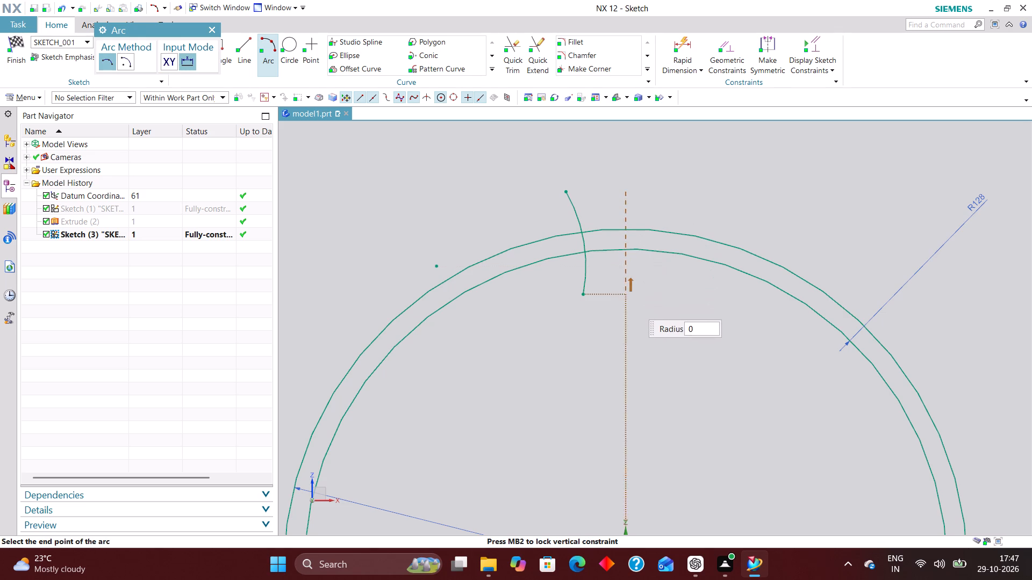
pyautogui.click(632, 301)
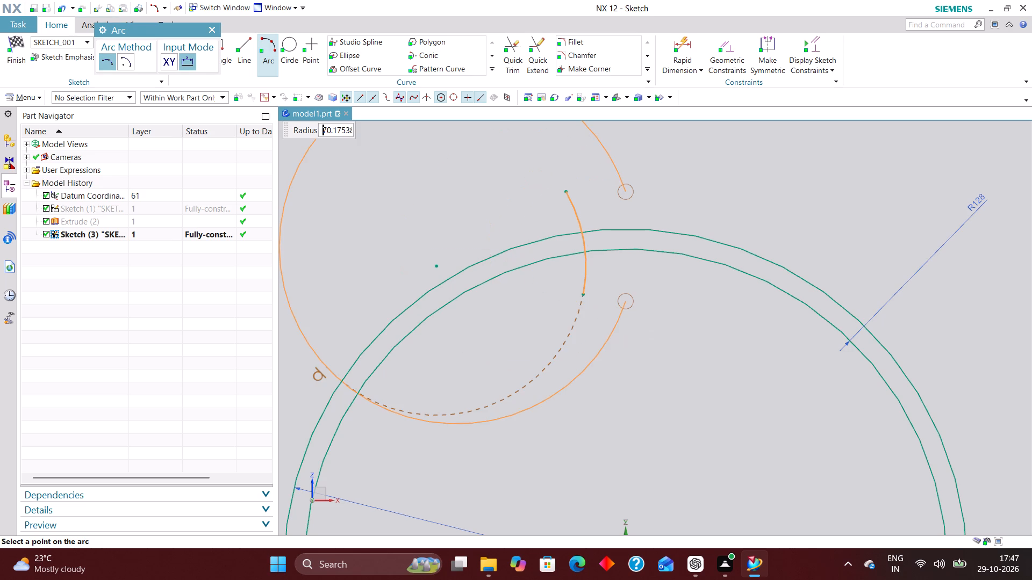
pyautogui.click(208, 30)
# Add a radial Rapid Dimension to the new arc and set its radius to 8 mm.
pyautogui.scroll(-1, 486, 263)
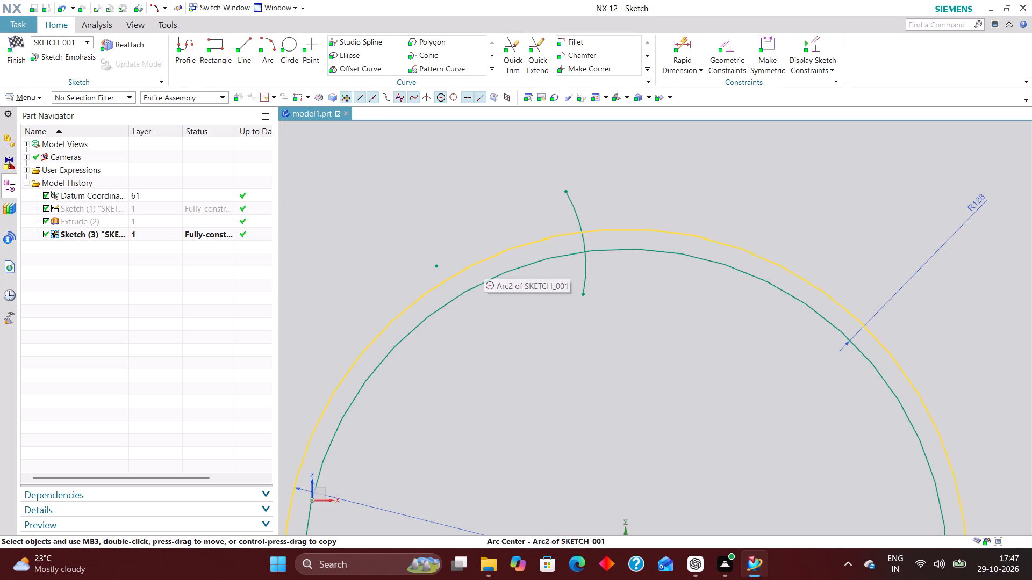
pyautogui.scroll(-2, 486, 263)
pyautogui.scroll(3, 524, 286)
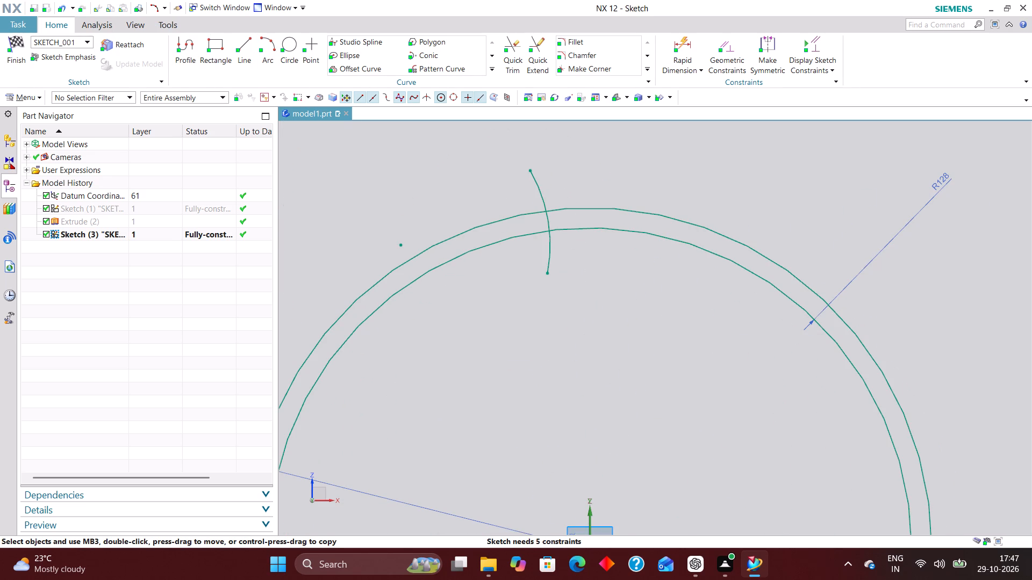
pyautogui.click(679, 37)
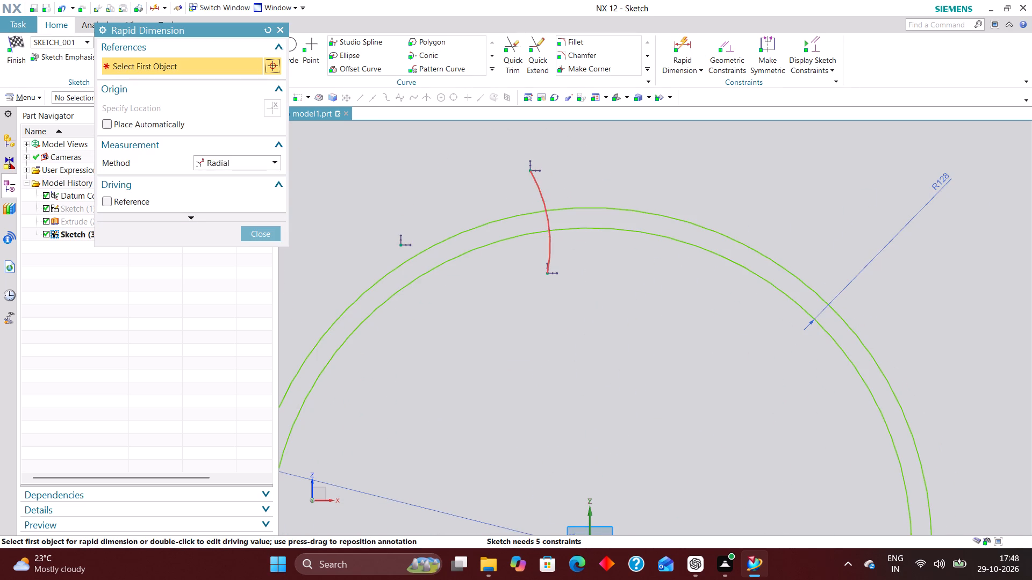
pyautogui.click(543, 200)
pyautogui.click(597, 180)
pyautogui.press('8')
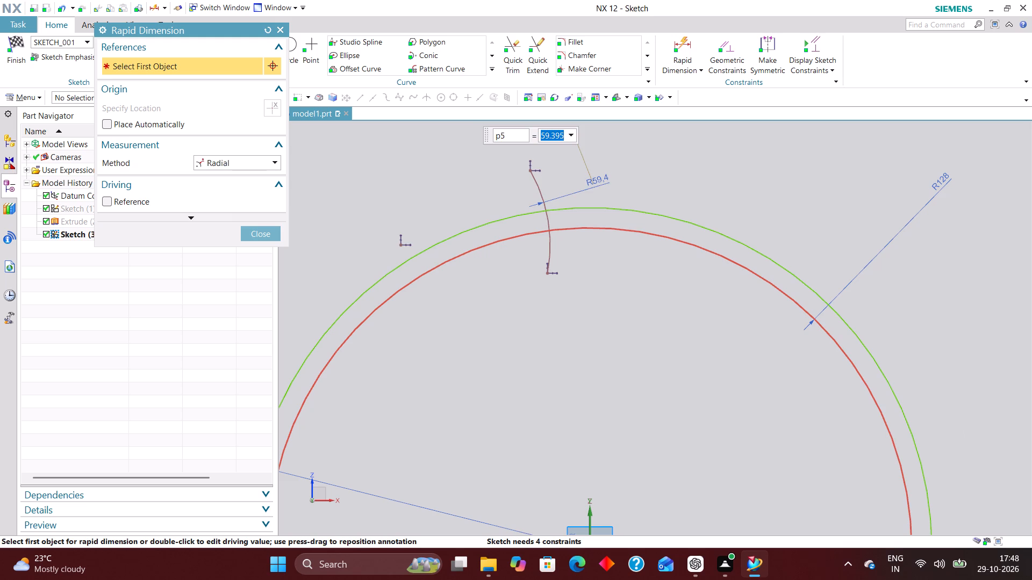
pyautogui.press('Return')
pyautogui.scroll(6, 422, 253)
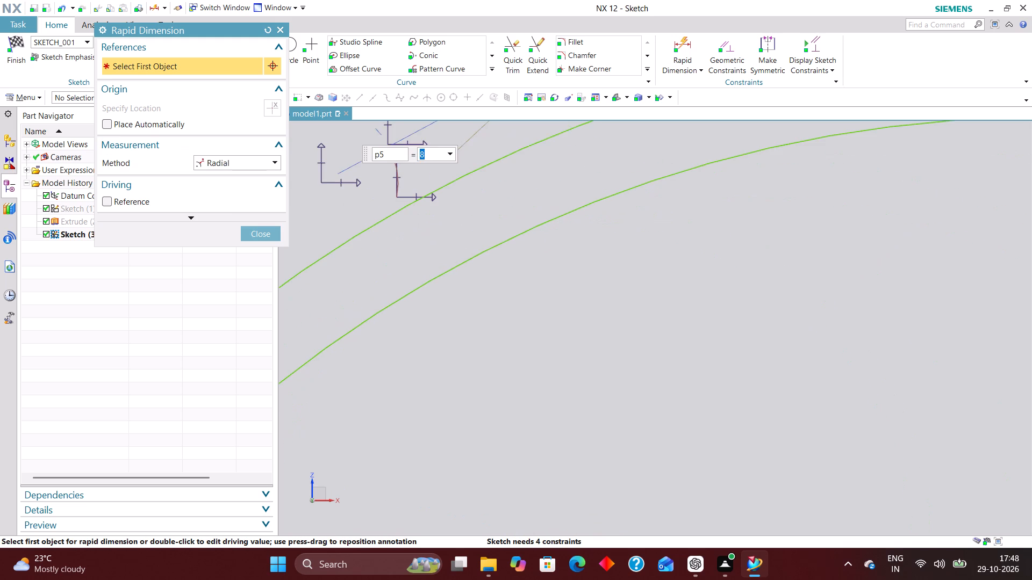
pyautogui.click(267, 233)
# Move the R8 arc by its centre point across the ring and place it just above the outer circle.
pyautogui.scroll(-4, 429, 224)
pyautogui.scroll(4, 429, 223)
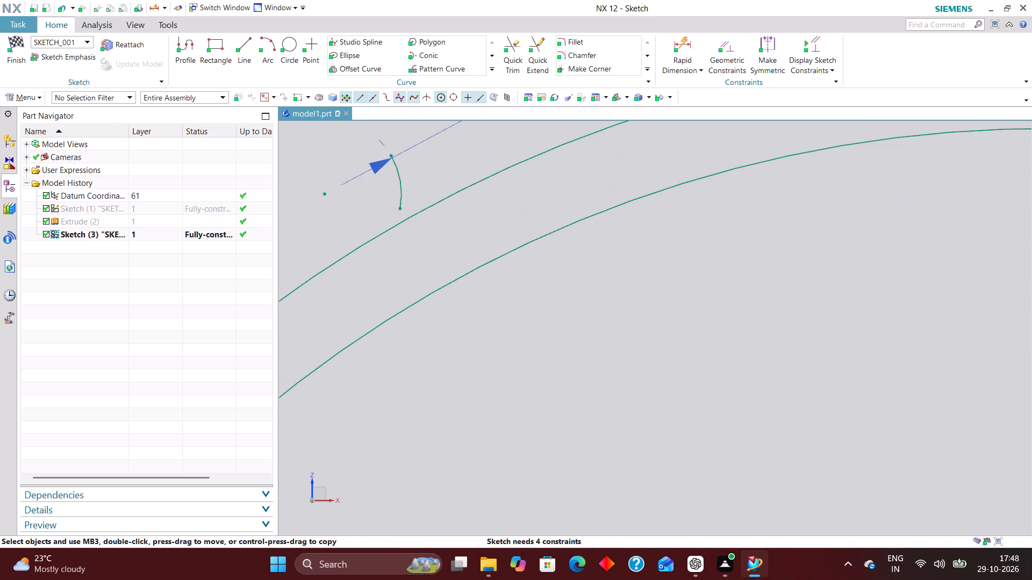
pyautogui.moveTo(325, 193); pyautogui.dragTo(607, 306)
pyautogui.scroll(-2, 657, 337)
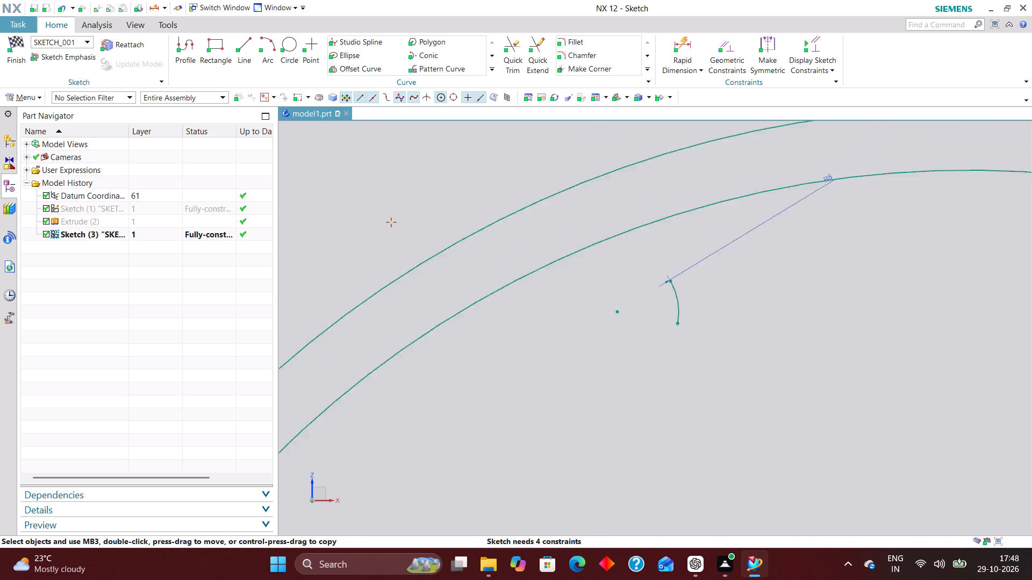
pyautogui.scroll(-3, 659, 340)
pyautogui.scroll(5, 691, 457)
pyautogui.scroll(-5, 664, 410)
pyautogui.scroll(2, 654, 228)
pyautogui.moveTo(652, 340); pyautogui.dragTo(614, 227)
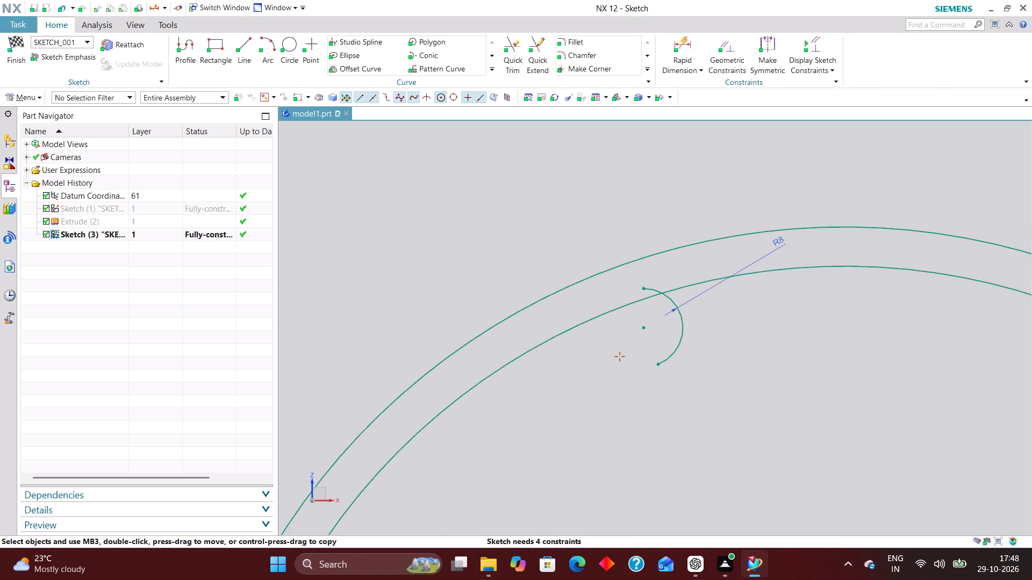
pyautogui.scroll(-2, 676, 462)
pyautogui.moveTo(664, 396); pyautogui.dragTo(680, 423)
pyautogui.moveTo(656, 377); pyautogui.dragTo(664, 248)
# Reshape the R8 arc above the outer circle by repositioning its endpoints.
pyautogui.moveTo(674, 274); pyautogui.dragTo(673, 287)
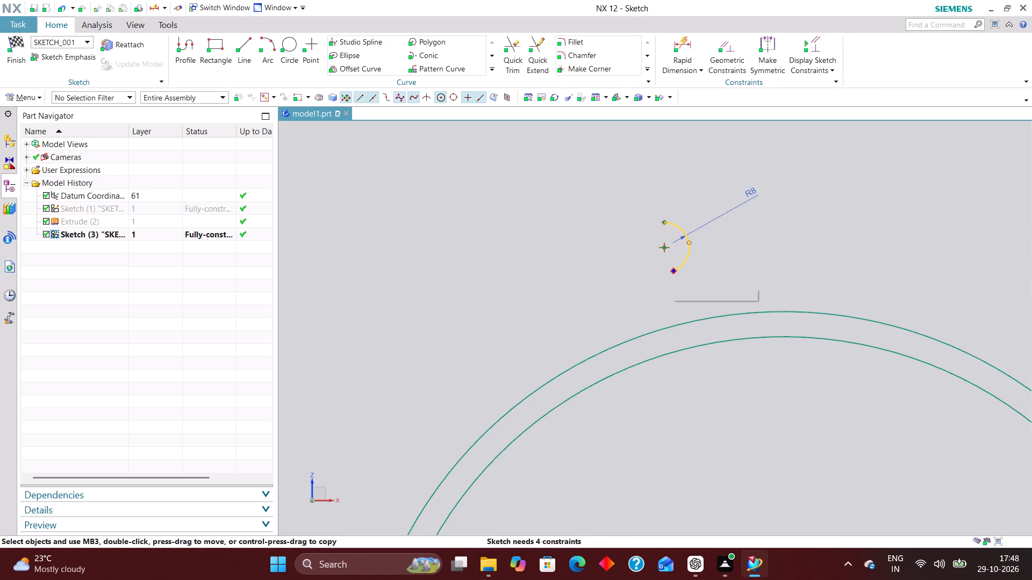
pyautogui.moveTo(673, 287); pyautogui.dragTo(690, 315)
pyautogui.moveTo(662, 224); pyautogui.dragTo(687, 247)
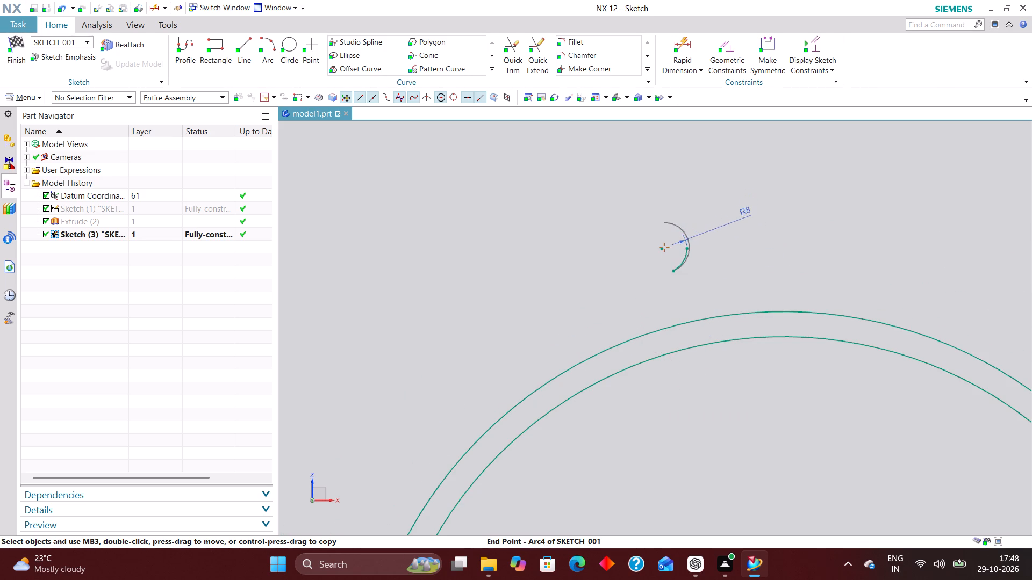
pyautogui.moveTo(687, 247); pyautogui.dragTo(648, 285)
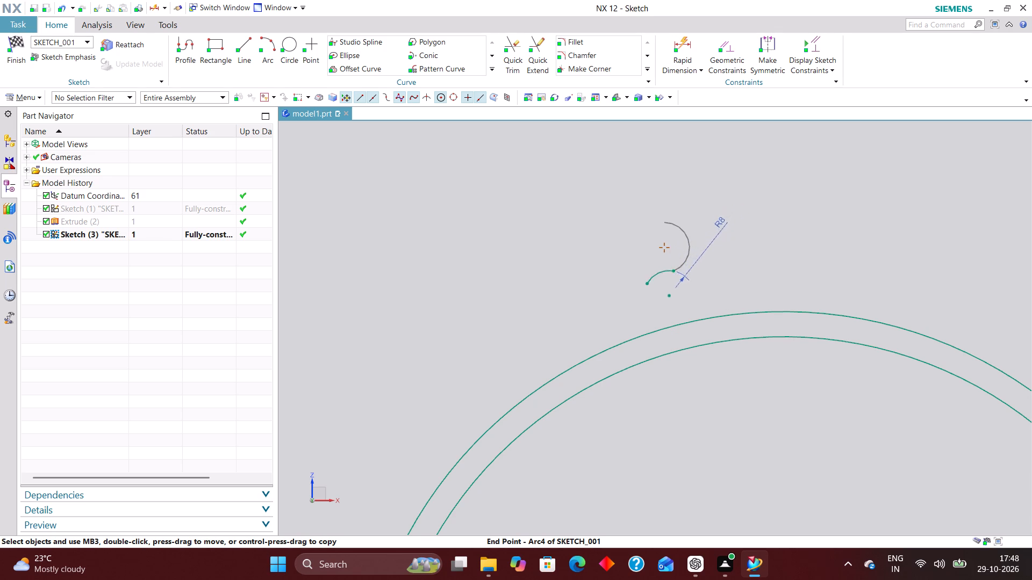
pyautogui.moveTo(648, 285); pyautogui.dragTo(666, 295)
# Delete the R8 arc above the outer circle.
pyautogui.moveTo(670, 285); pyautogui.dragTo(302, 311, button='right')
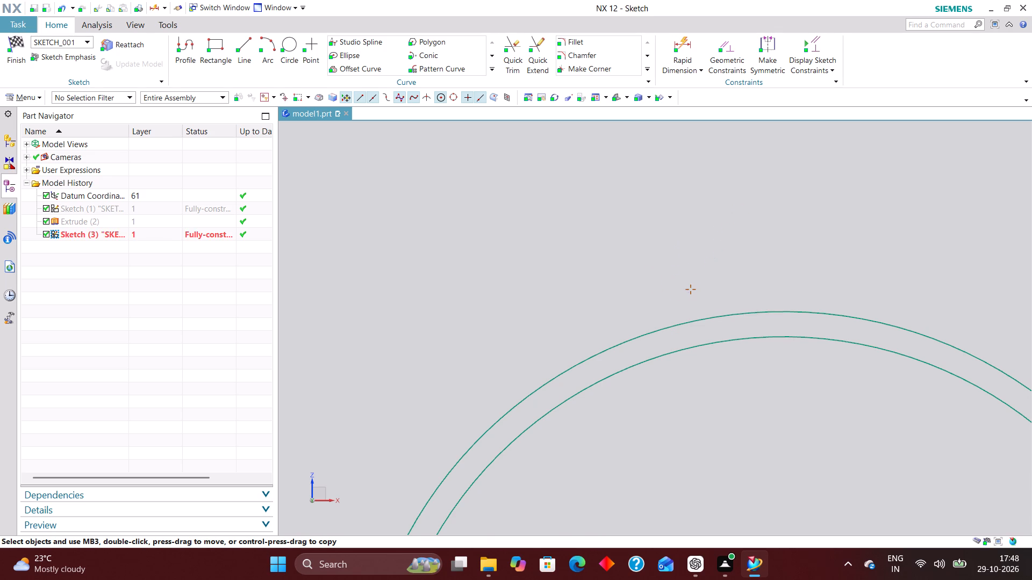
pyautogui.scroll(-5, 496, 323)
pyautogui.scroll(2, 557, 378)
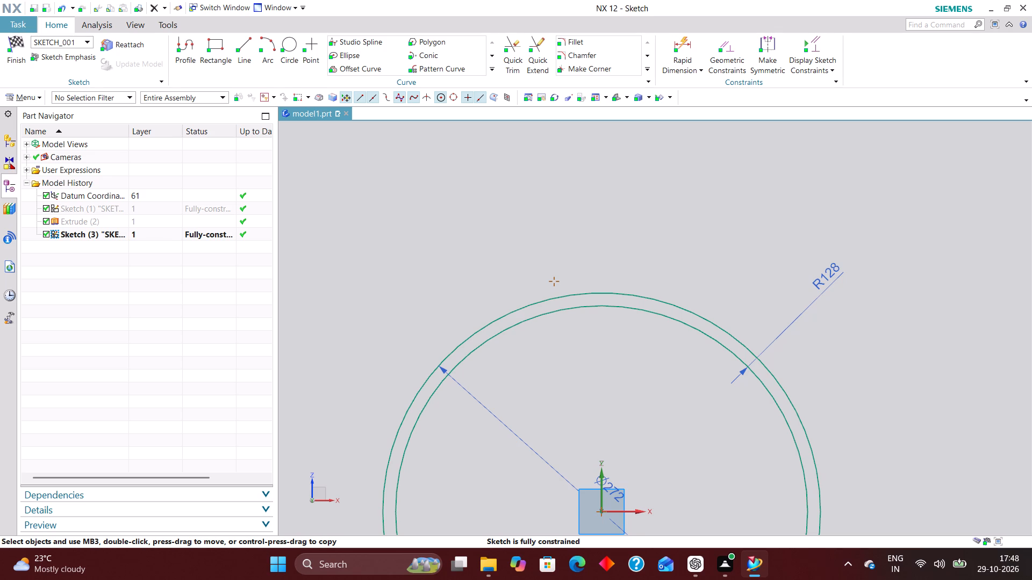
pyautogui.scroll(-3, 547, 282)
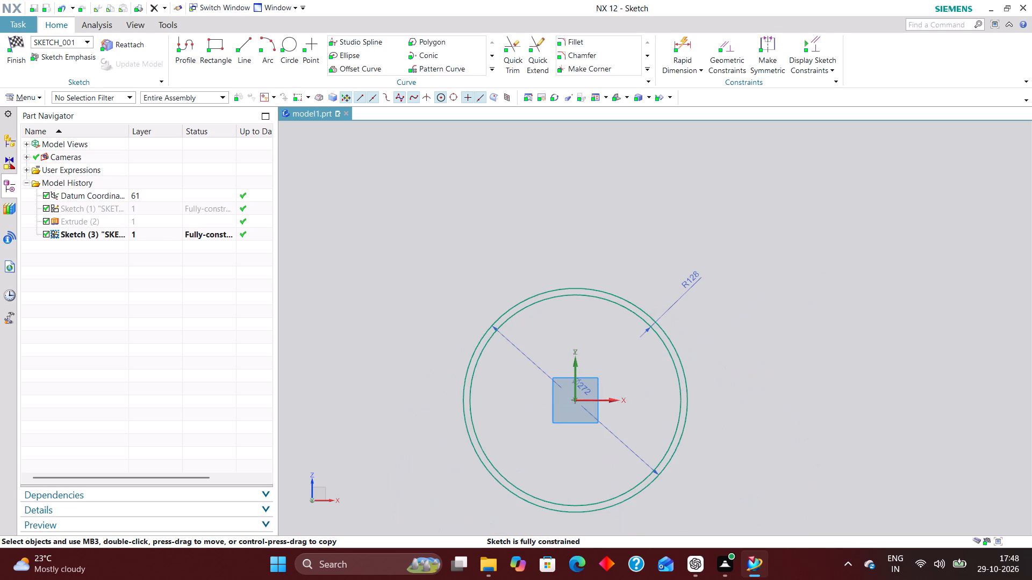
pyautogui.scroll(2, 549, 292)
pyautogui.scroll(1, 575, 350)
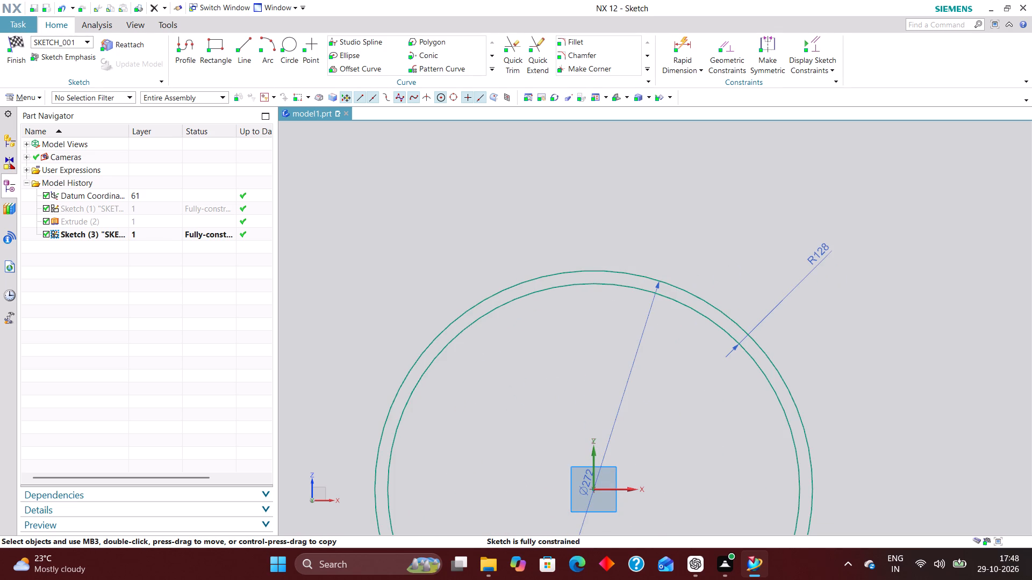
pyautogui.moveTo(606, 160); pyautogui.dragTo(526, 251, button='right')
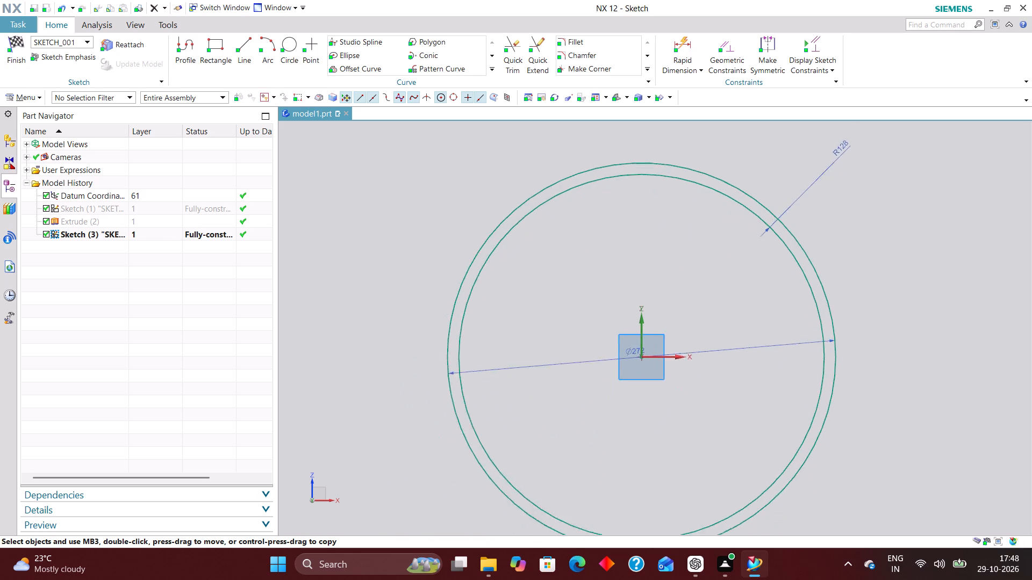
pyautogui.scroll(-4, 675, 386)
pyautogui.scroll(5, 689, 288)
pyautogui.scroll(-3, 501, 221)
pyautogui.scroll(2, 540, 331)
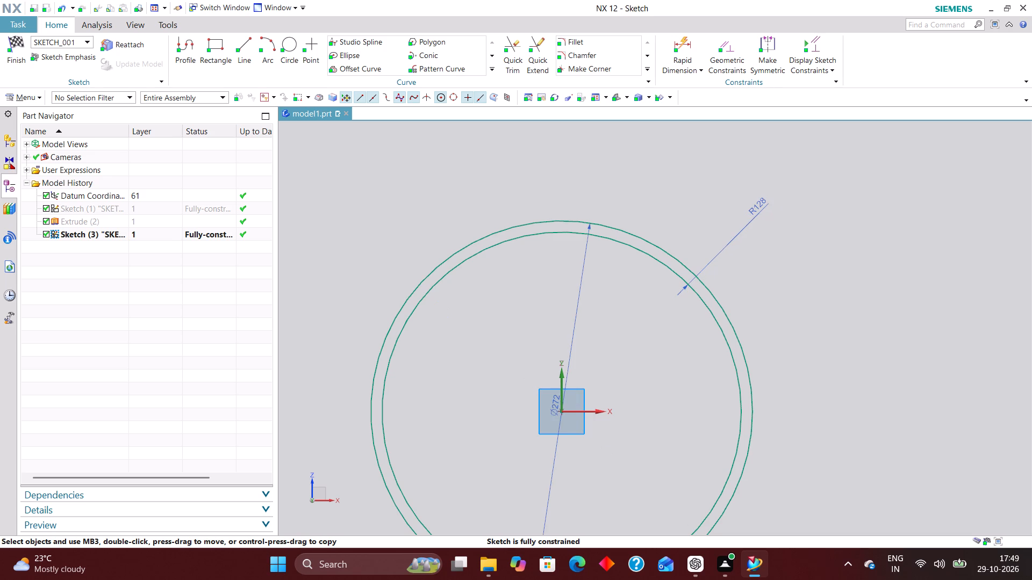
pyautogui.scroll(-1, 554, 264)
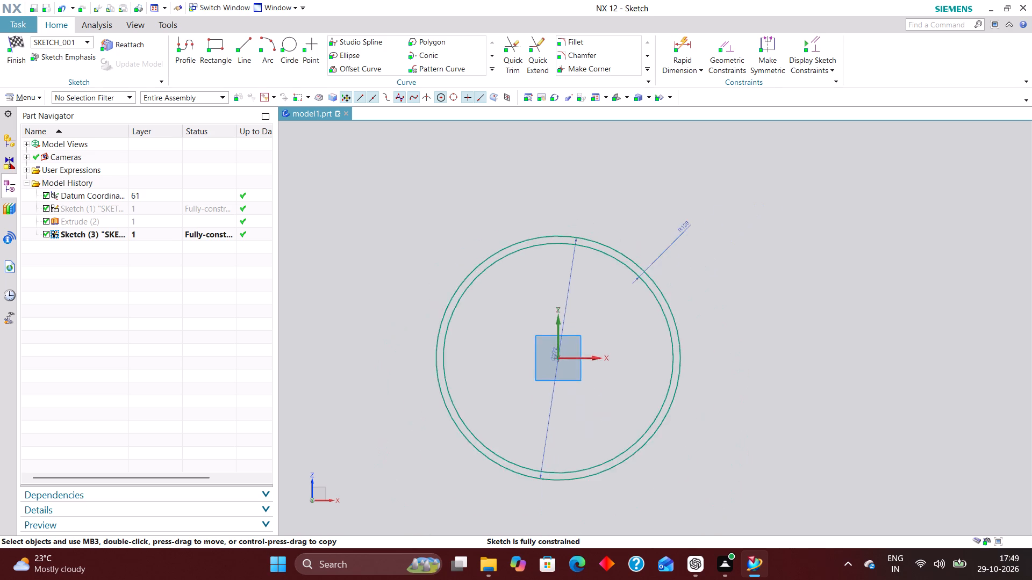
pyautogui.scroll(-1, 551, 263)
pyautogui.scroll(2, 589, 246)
# Draw two slanted lines crossing both circles near their top, converging towards the centre, the first about 47 mm long at 259°.
pyautogui.click(250, 44)
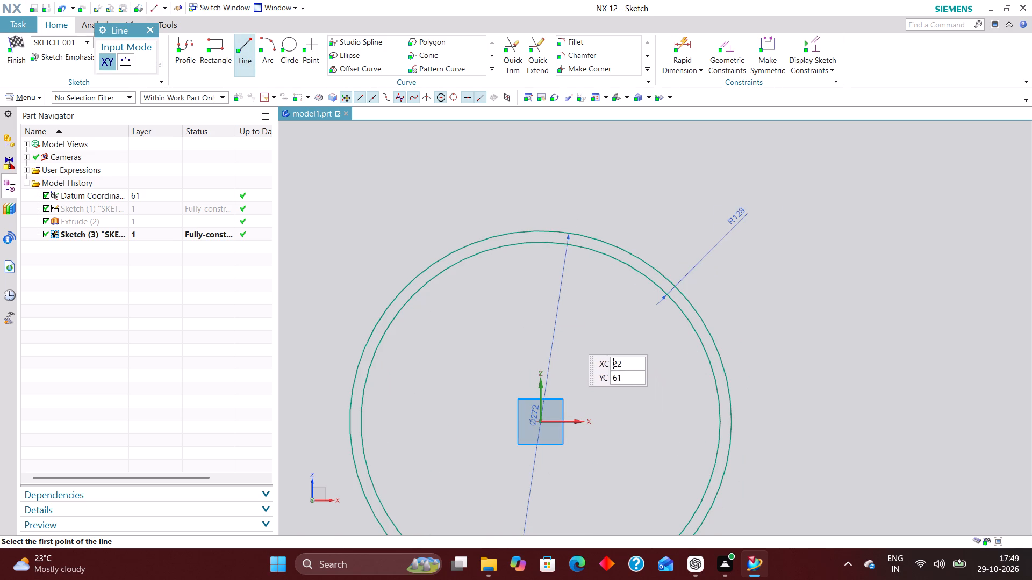
pyautogui.click(536, 200)
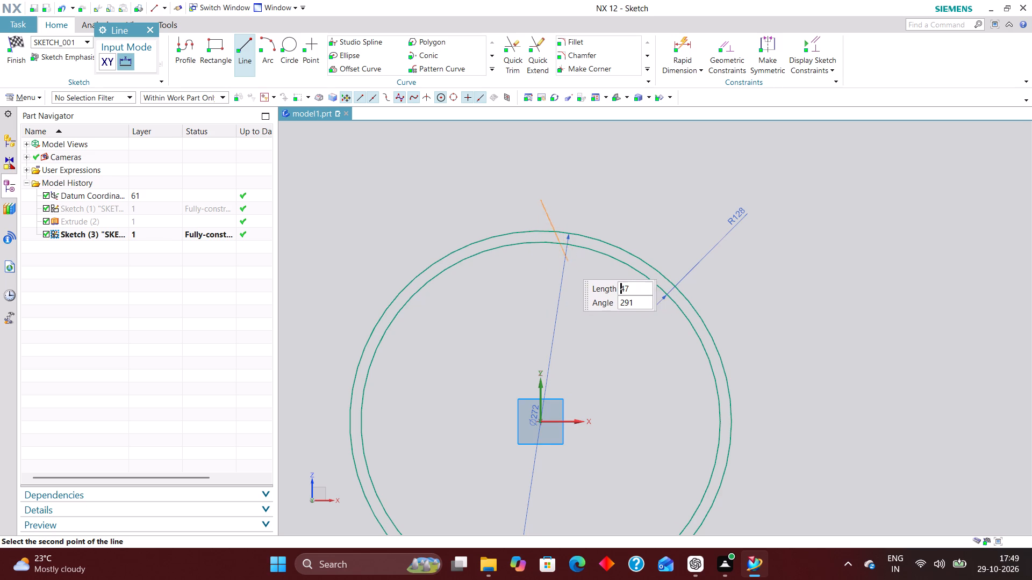
pyautogui.click(527, 264)
pyautogui.click(481, 204)
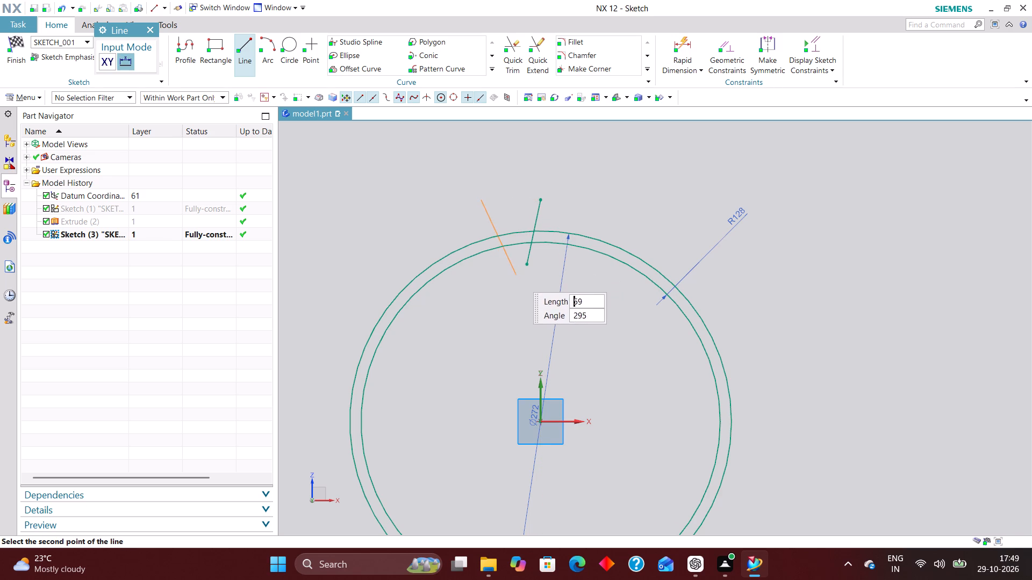
pyautogui.click(511, 269)
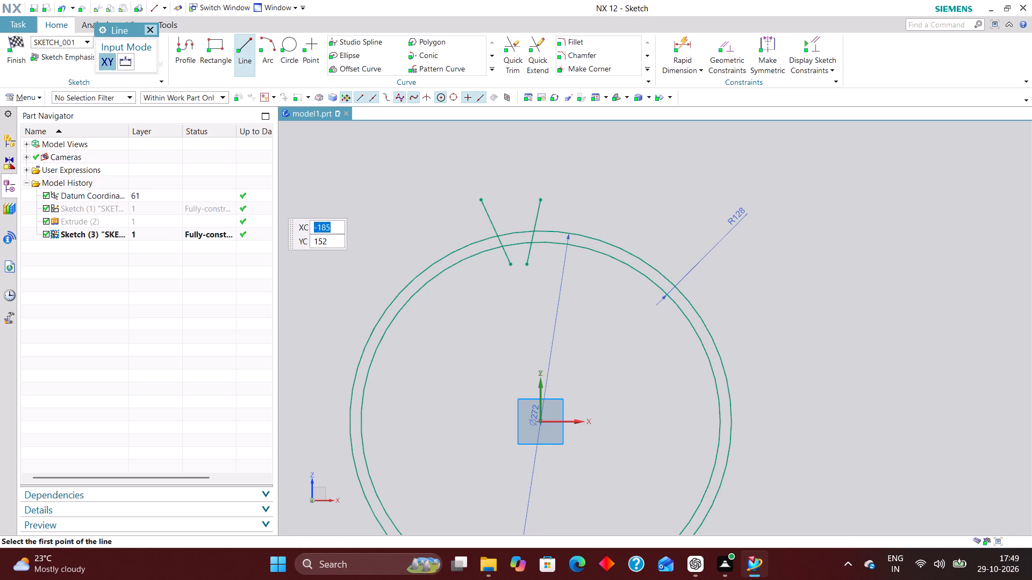
pyautogui.click(155, 30)
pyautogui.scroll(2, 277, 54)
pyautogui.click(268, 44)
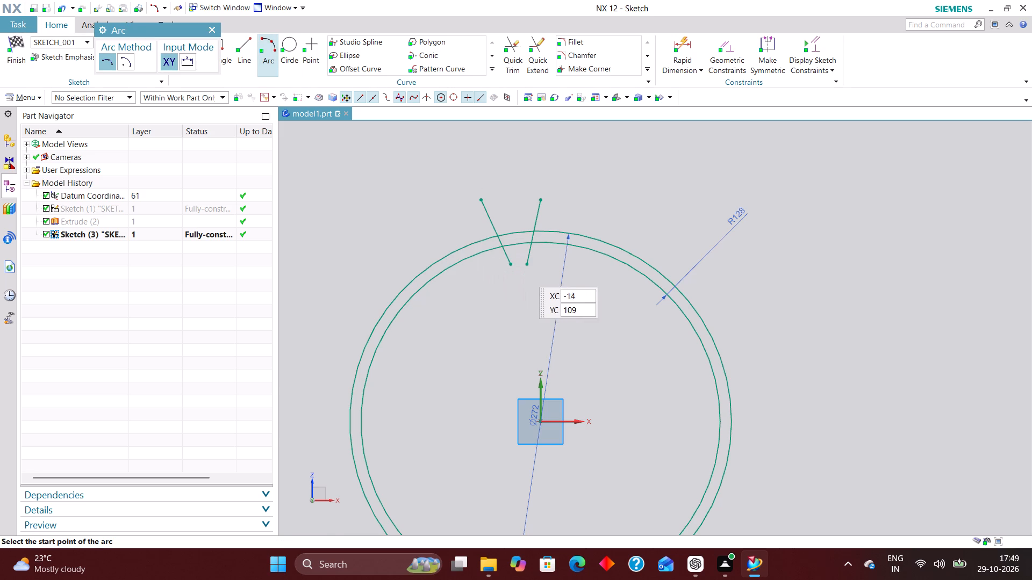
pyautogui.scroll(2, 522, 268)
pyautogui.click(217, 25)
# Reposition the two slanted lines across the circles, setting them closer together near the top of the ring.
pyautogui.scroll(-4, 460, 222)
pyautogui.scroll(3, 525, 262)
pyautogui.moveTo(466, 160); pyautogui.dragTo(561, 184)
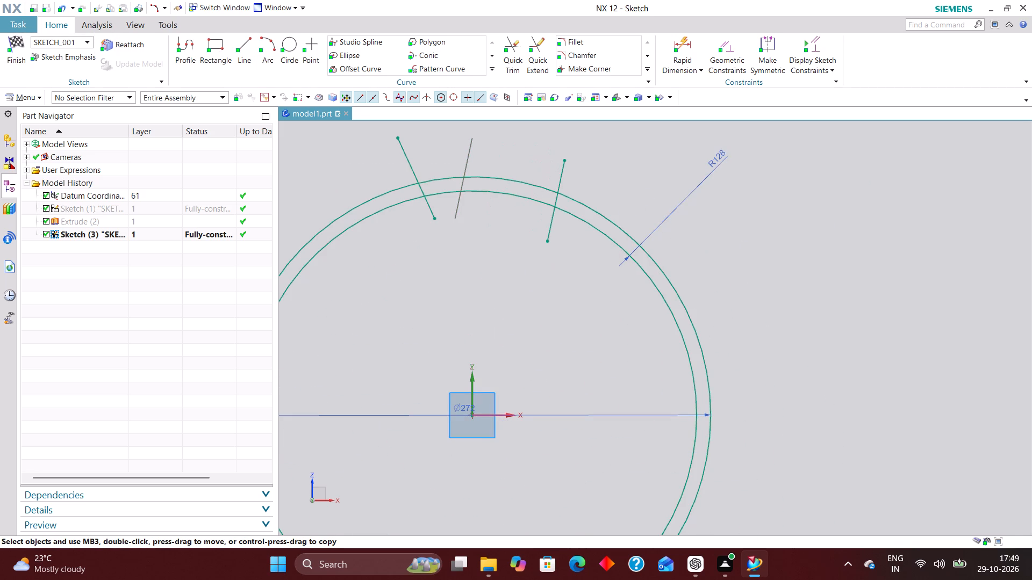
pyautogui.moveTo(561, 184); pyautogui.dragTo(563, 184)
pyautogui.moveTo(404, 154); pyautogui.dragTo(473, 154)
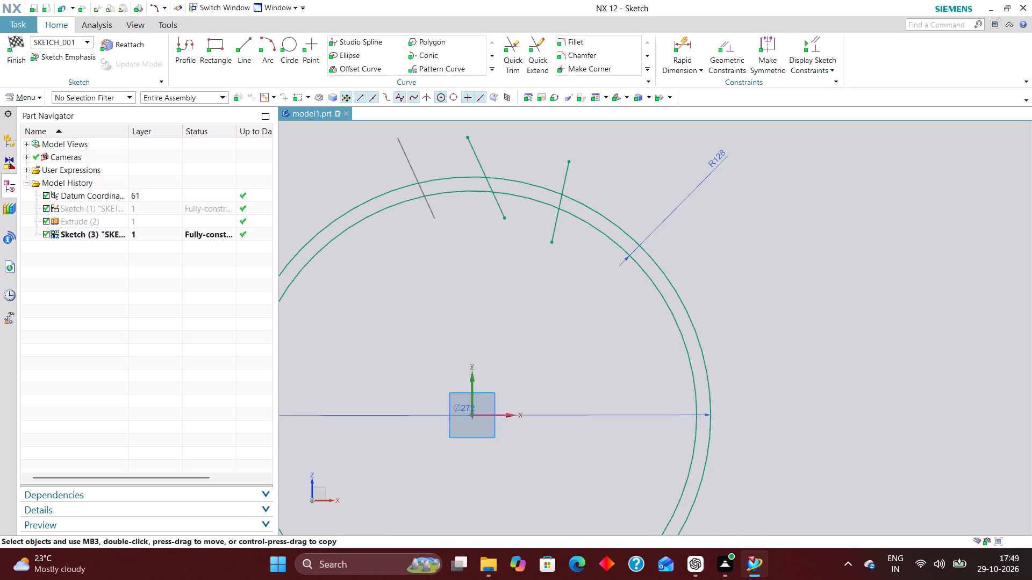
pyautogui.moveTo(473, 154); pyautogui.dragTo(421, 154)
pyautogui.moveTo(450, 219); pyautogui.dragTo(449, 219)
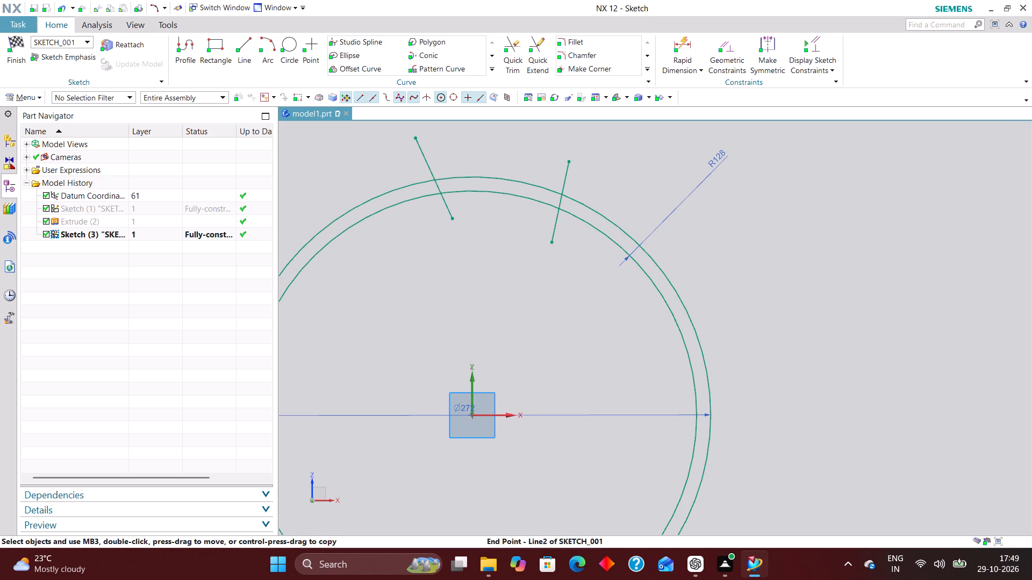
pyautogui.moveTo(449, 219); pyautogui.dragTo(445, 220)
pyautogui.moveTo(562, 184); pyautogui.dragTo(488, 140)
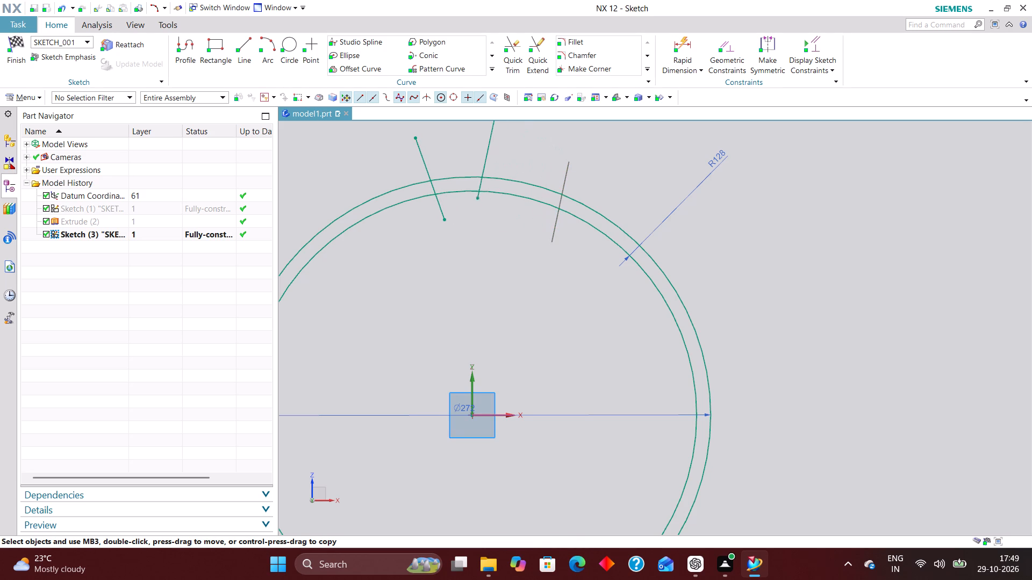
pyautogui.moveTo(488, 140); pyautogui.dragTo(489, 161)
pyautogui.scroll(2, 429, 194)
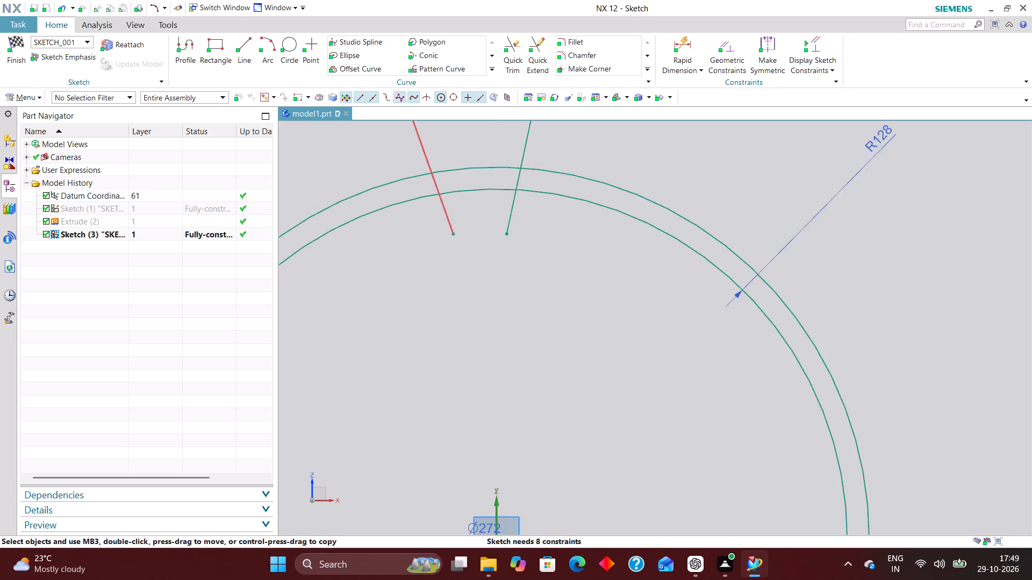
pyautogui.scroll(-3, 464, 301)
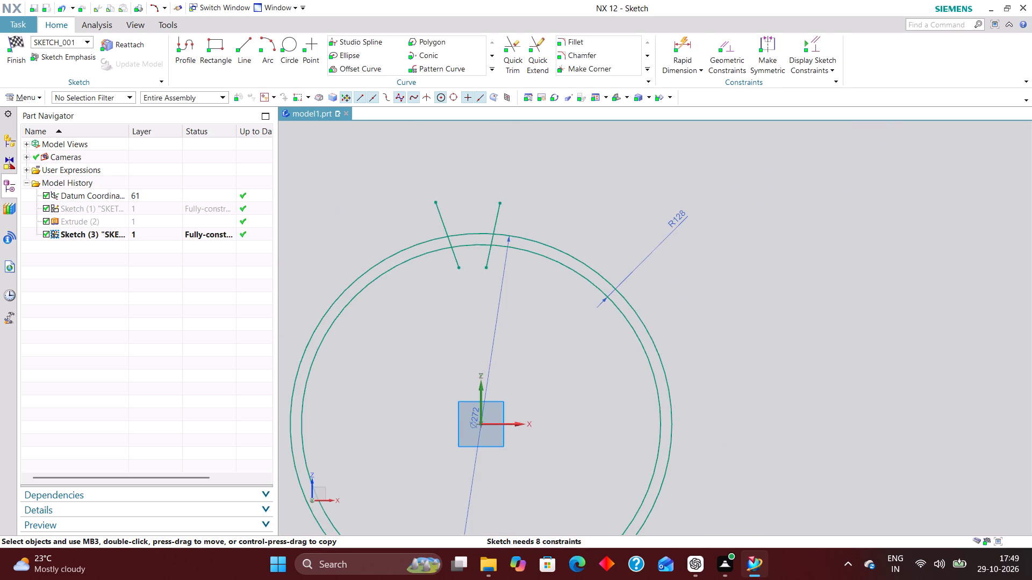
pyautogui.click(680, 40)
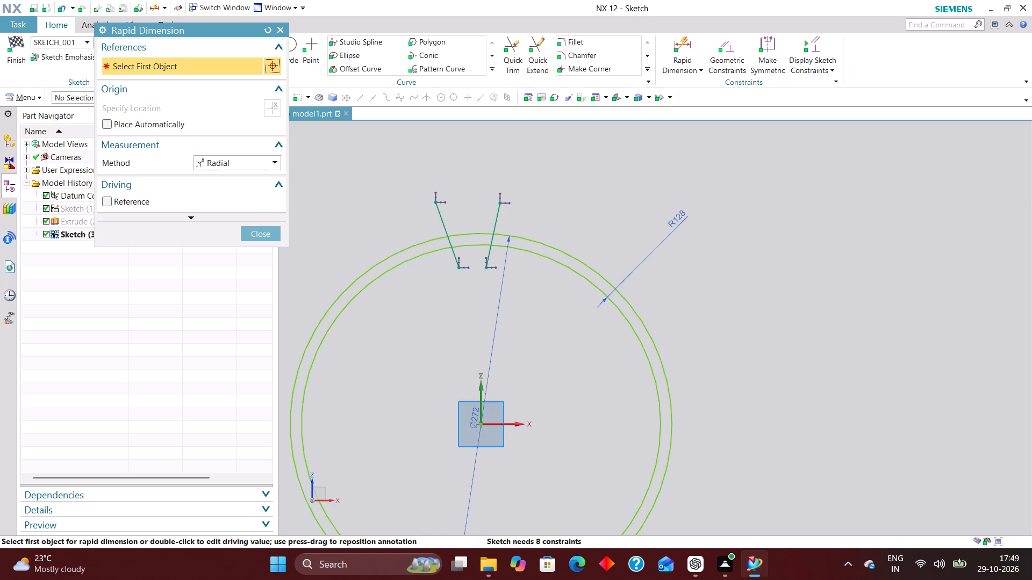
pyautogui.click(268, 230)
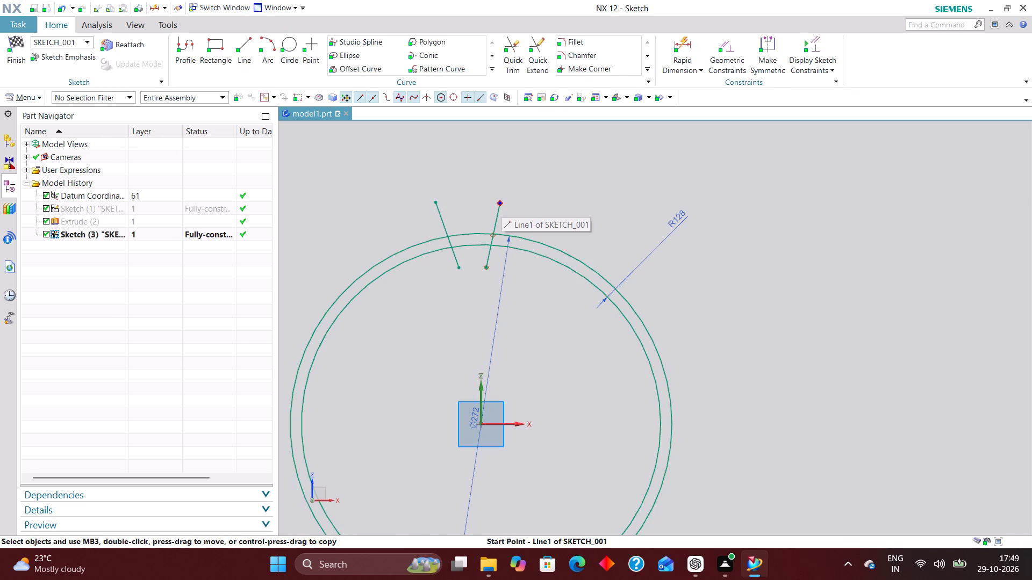
# Delete both slanted lines crossing the top of the 272 mm and R128 circles.
pyautogui.scroll(2, 478, 243)
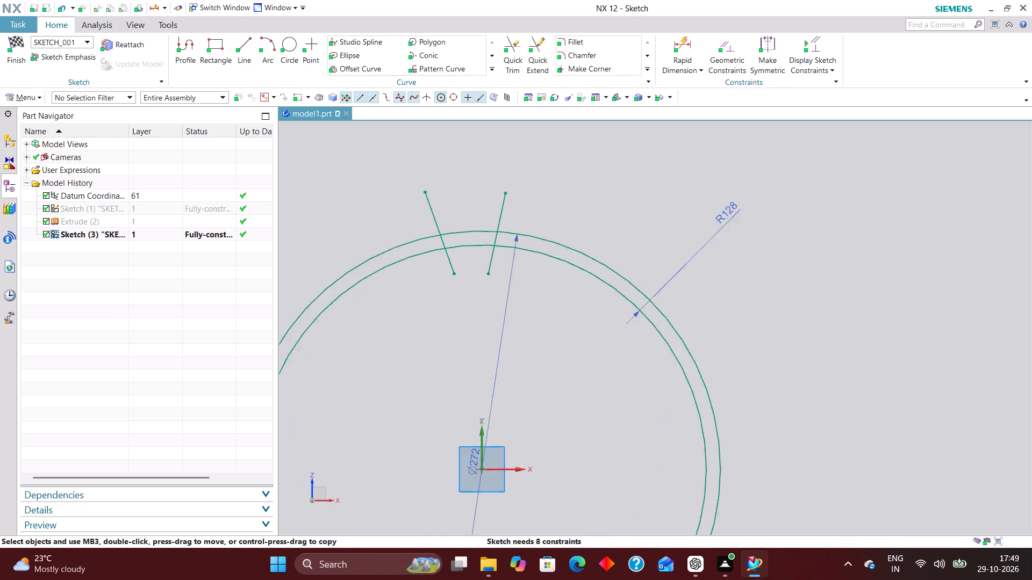
pyautogui.scroll(1, 479, 247)
pyautogui.moveTo(414, 204); pyautogui.dragTo(399, 204, button='right')
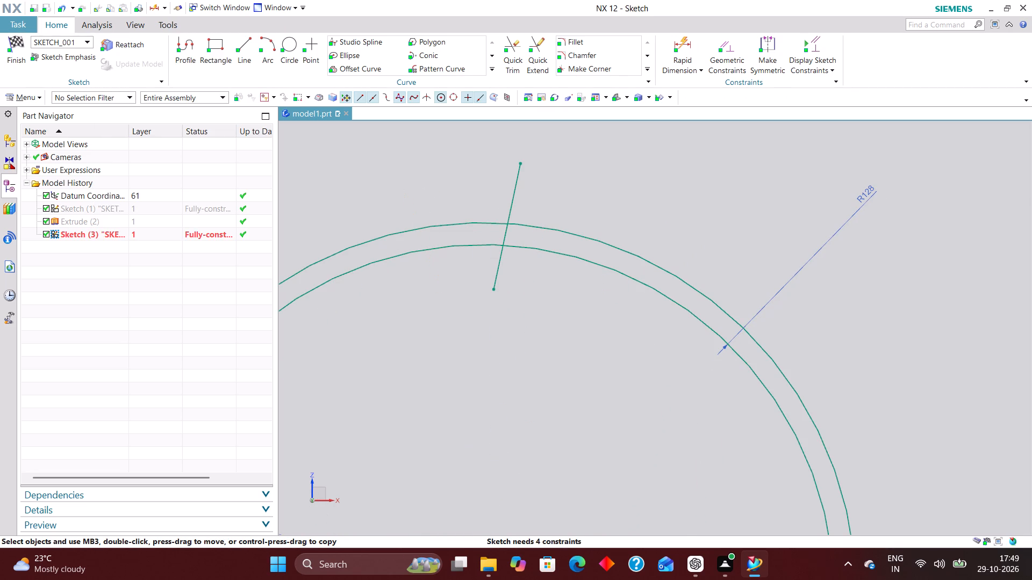
pyautogui.moveTo(518, 189); pyautogui.dragTo(480, 185, button='right')
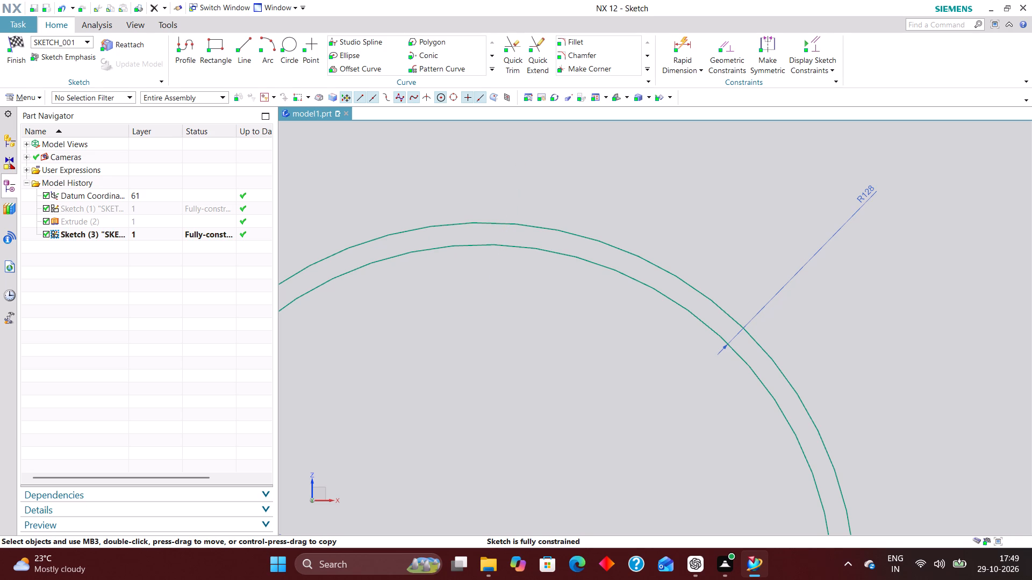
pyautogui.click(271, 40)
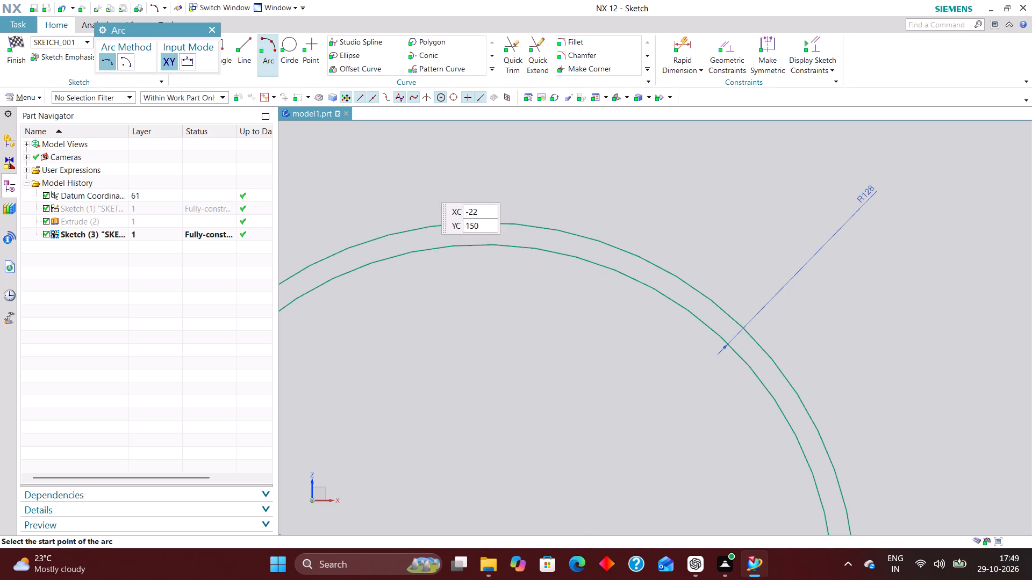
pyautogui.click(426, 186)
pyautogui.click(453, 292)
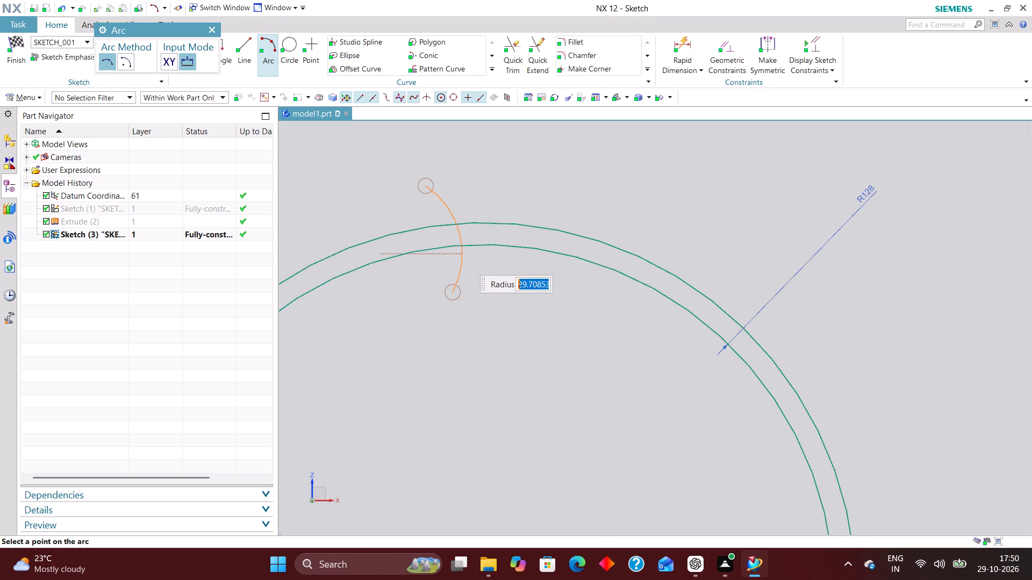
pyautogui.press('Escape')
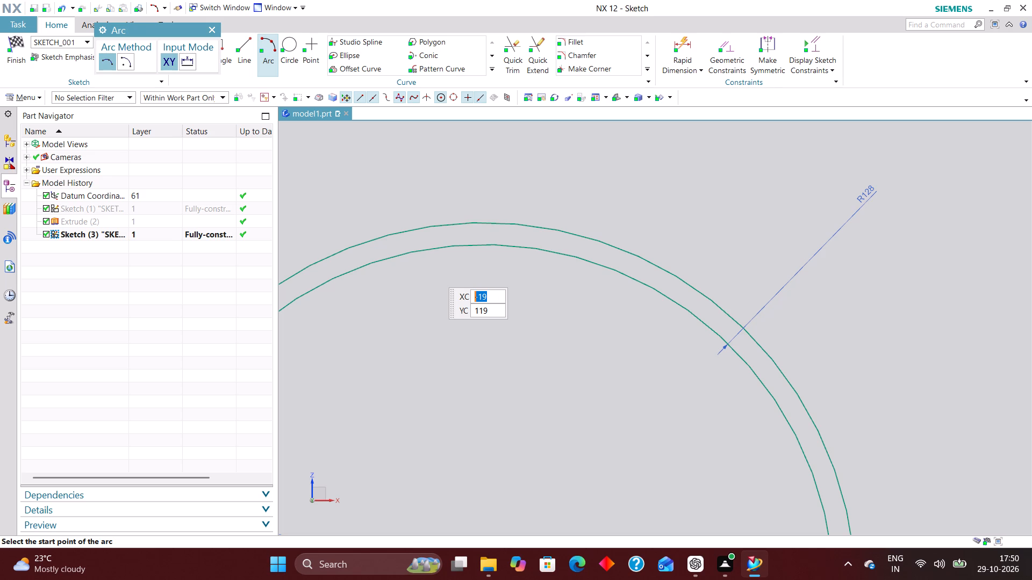
# Draw two slanted lines across both circles near their top, with upper ends close together and lower ends spreading apart inside the R128 circle.
pyautogui.click(246, 44)
pyautogui.scroll(-2, 521, 292)
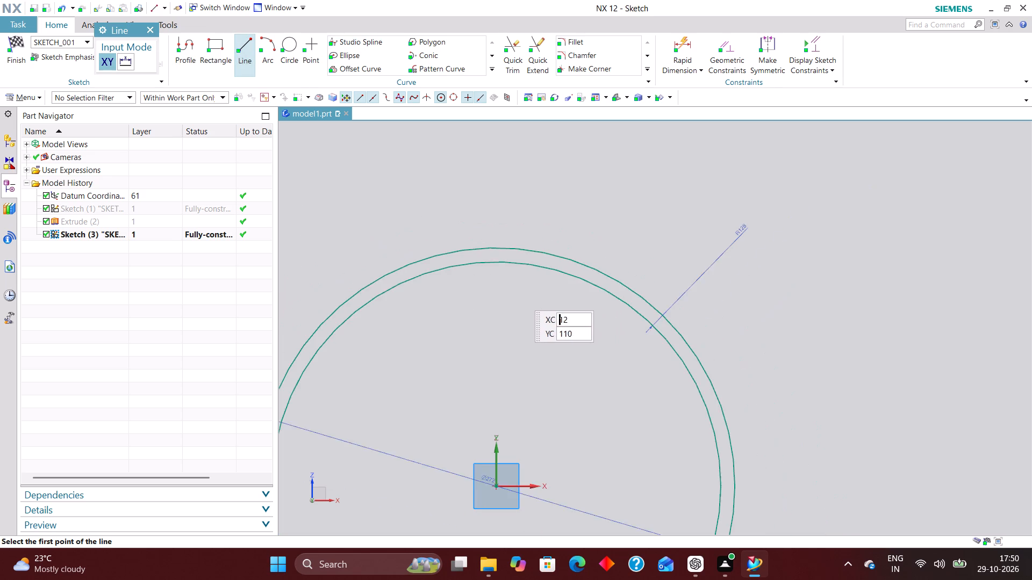
pyautogui.scroll(2, 499, 293)
pyautogui.click(482, 178)
pyautogui.click(442, 303)
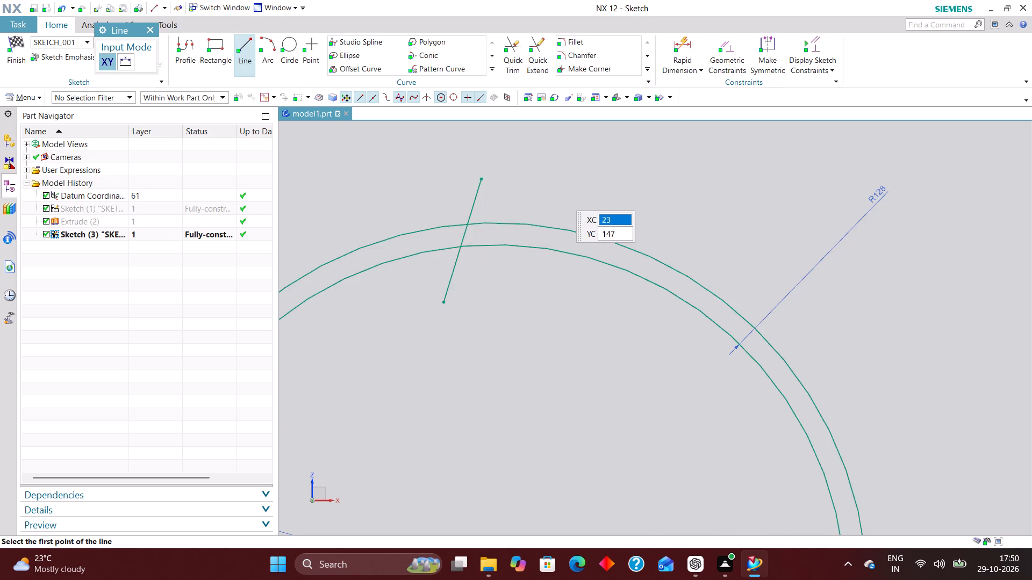
pyautogui.click(498, 180)
pyautogui.click(546, 296)
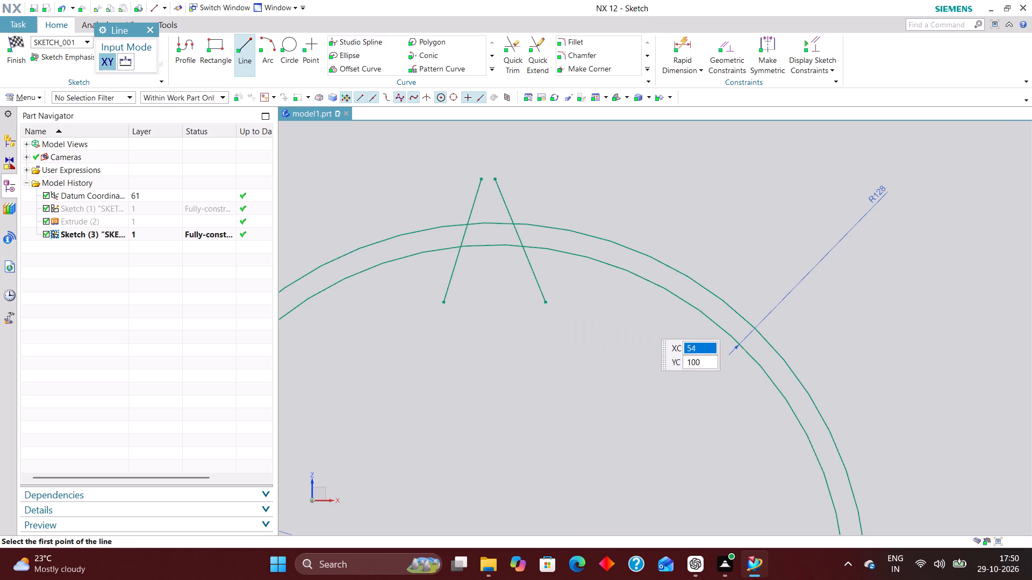
# Add an angular dimension of 47.5° between the two slanted lines, placed below their lower ends.
pyautogui.click(685, 42)
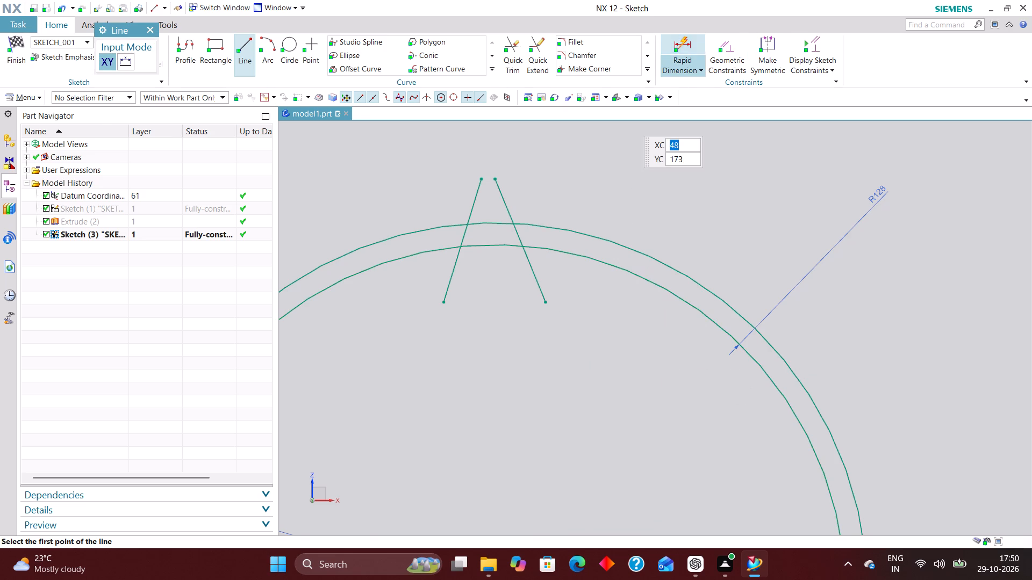
pyautogui.click(236, 163)
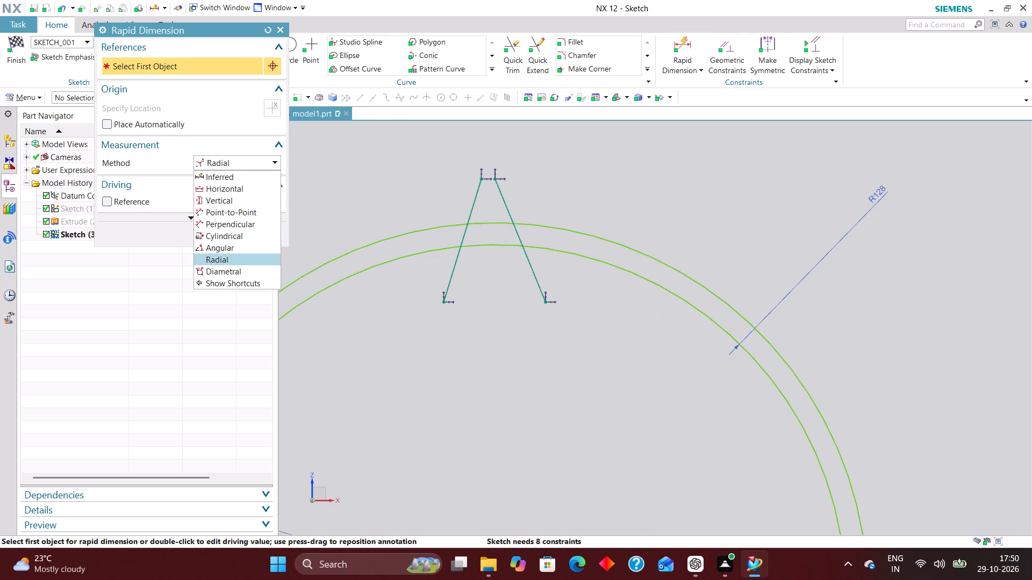
pyautogui.click(250, 247)
pyautogui.click(450, 274)
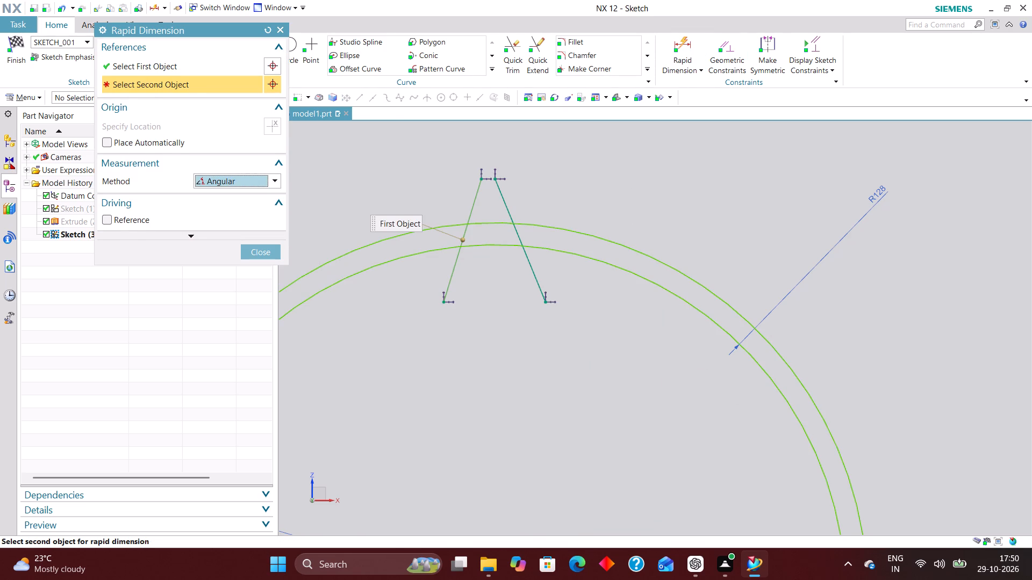
pyautogui.click(538, 276)
pyautogui.click(503, 385)
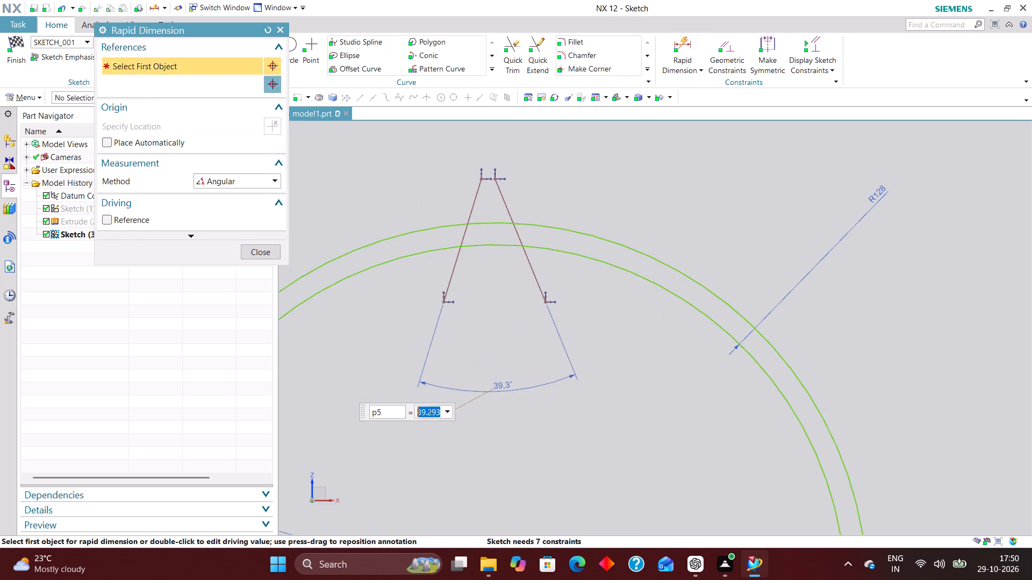
pyautogui.press('4')
pyautogui.write('7.5')
pyautogui.press('Return')
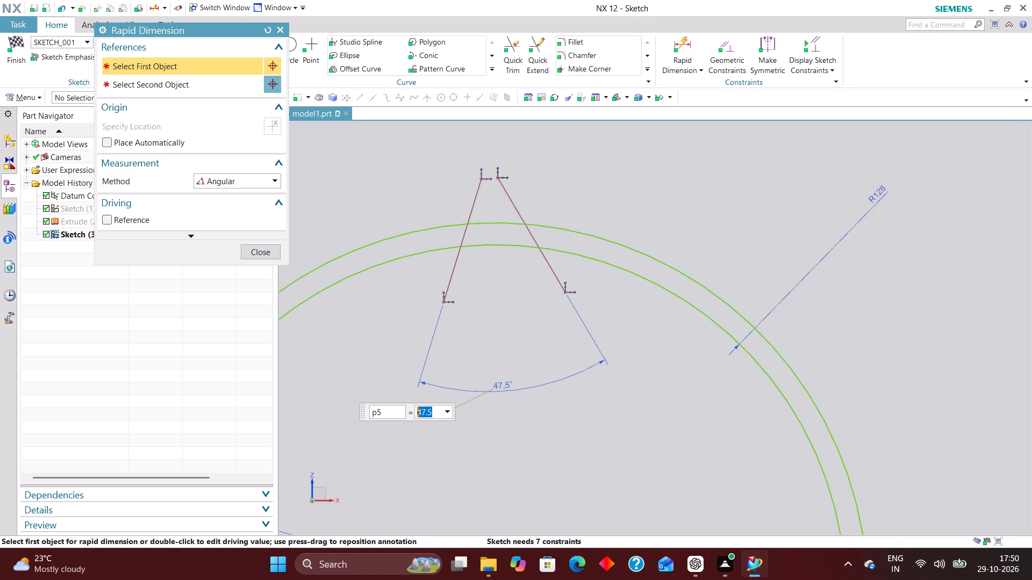
pyautogui.click(271, 251)
# Extend the second slanted line at its lower end and shift both lines to widen the gap between their upper ends.
pyautogui.scroll(-2, 556, 265)
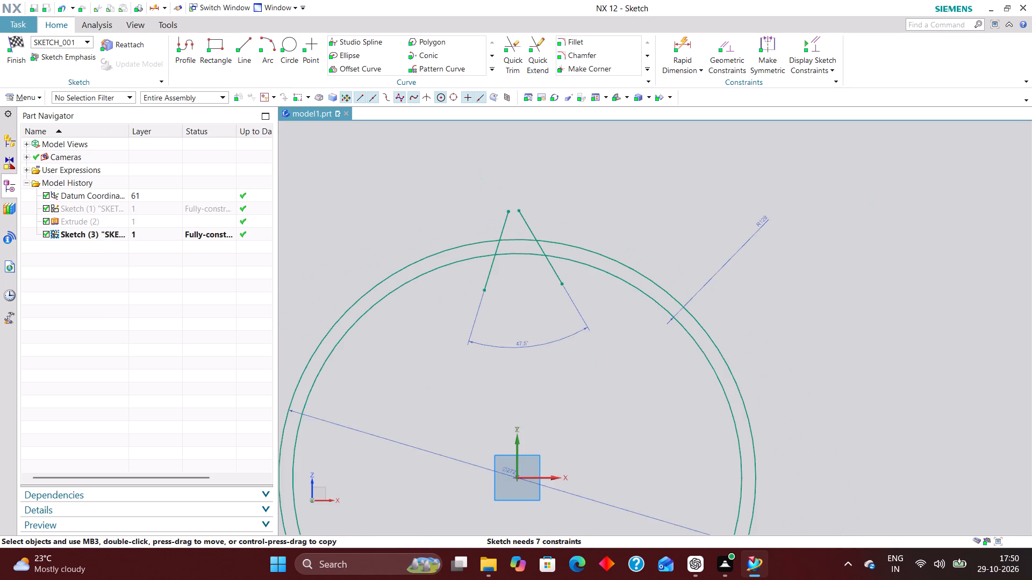
pyautogui.moveTo(562, 282); pyautogui.dragTo(568, 300)
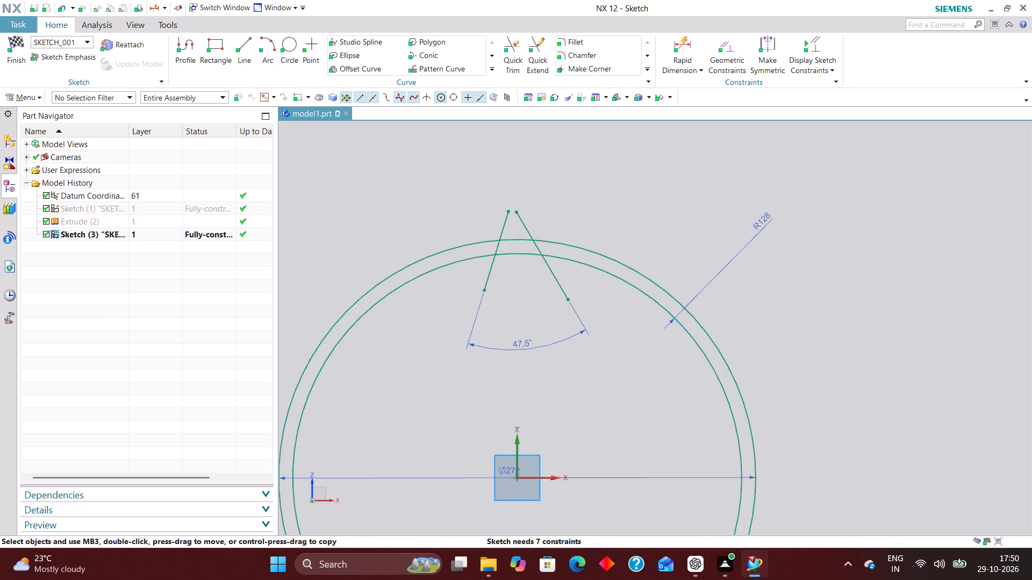
pyautogui.moveTo(527, 230); pyautogui.dragTo(580, 226)
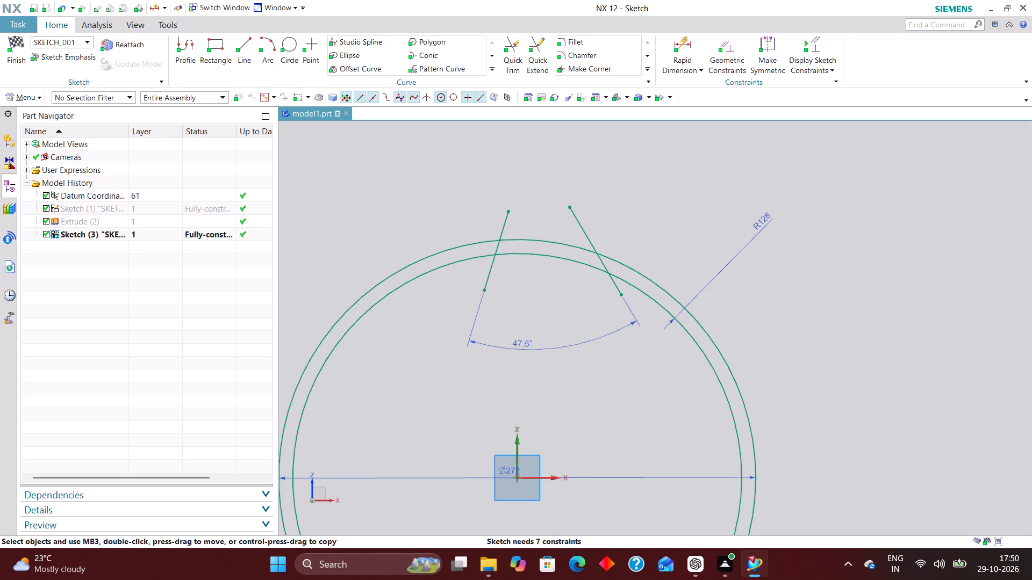
pyautogui.moveTo(502, 231); pyautogui.dragTo(513, 237)
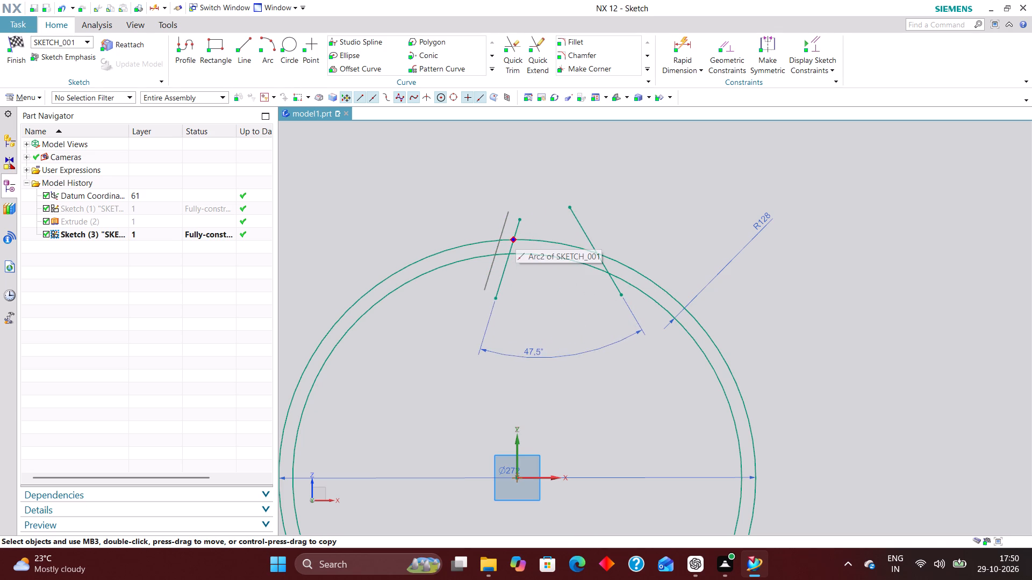
pyautogui.moveTo(513, 237); pyautogui.dragTo(525, 218)
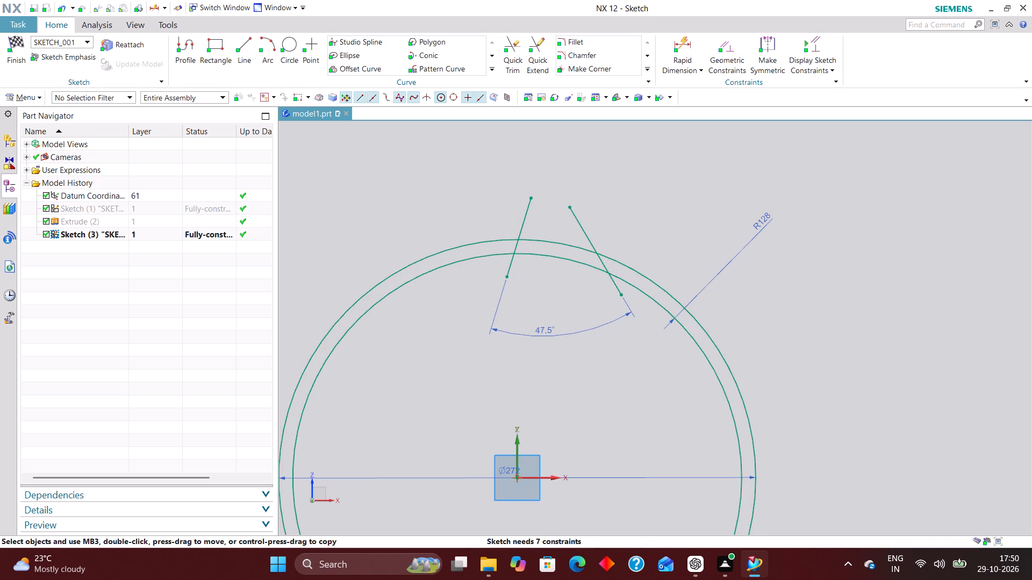
# Shorten the second slanted line from its lower end to a short segment above the outer circle.
pyautogui.scroll(-1, 644, 317)
pyautogui.moveTo(626, 300); pyautogui.dragTo(604, 259)
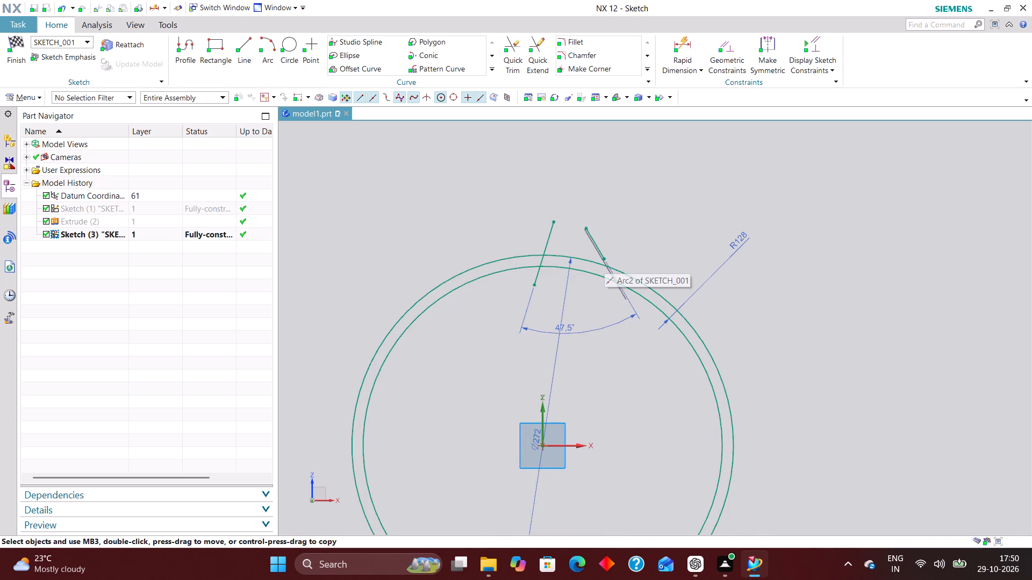
pyautogui.moveTo(604, 259); pyautogui.dragTo(587, 233)
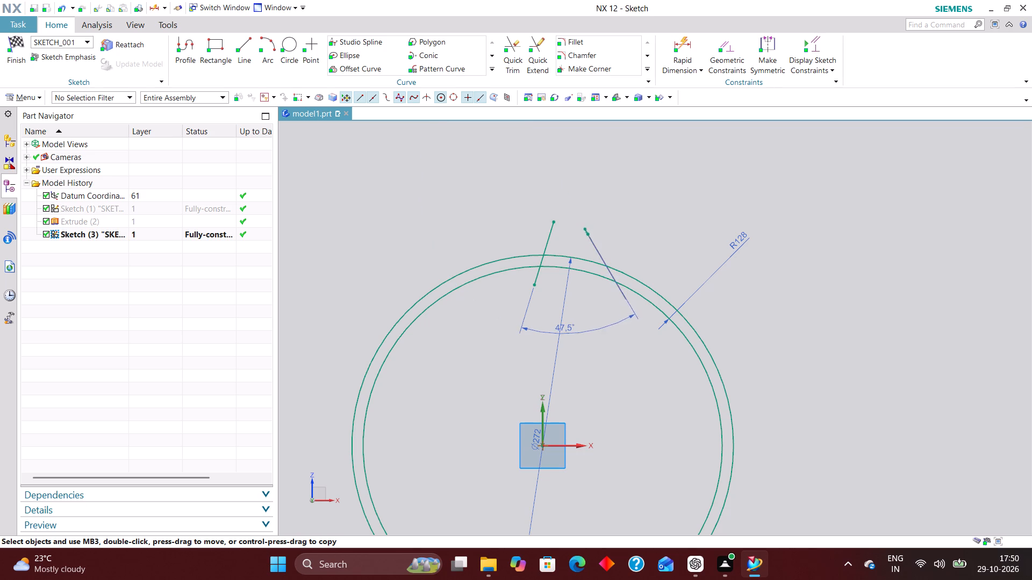
pyautogui.moveTo(587, 233); pyautogui.dragTo(593, 241)
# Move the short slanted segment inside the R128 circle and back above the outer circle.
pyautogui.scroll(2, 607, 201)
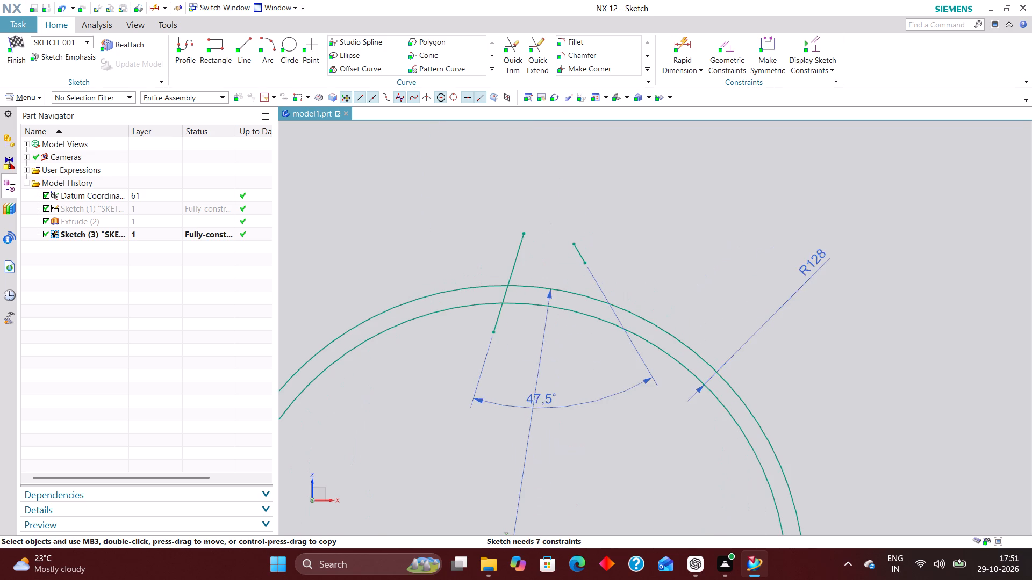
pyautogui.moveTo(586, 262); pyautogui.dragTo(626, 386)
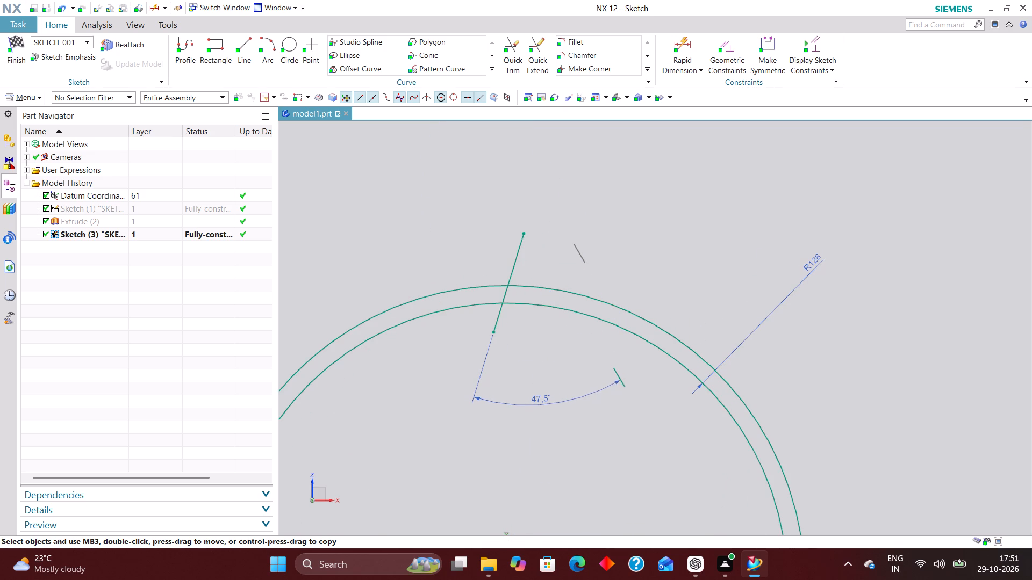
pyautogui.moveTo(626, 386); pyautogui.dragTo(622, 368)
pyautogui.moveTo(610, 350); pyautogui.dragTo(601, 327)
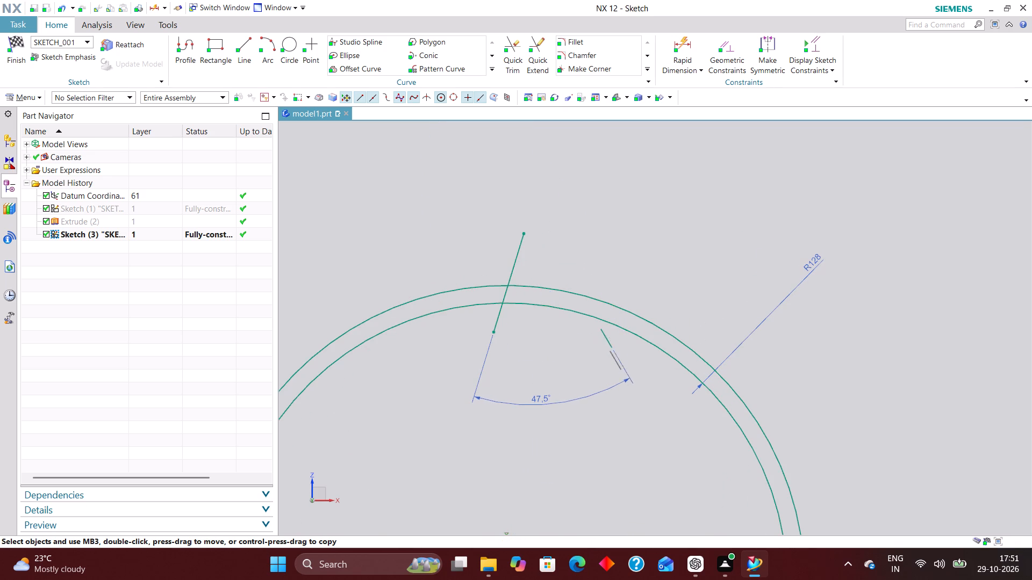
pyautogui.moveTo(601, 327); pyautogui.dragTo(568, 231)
# Lengthen the short second slanted segment at its lower end and shift it slightly away from the first line, keeping it above the outer circle.
pyautogui.doubleClick(578, 247)
pyautogui.moveTo(579, 247); pyautogui.dragTo(585, 265)
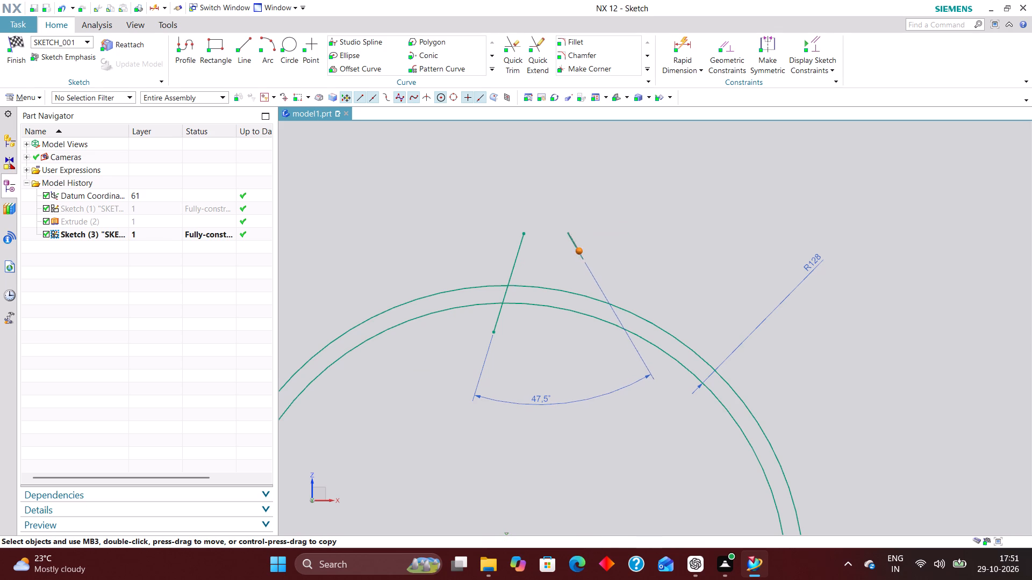
pyautogui.moveTo(585, 265); pyautogui.dragTo(593, 278)
pyautogui.click(628, 258)
pyautogui.click(594, 271)
pyautogui.click(594, 275)
pyautogui.click(628, 273)
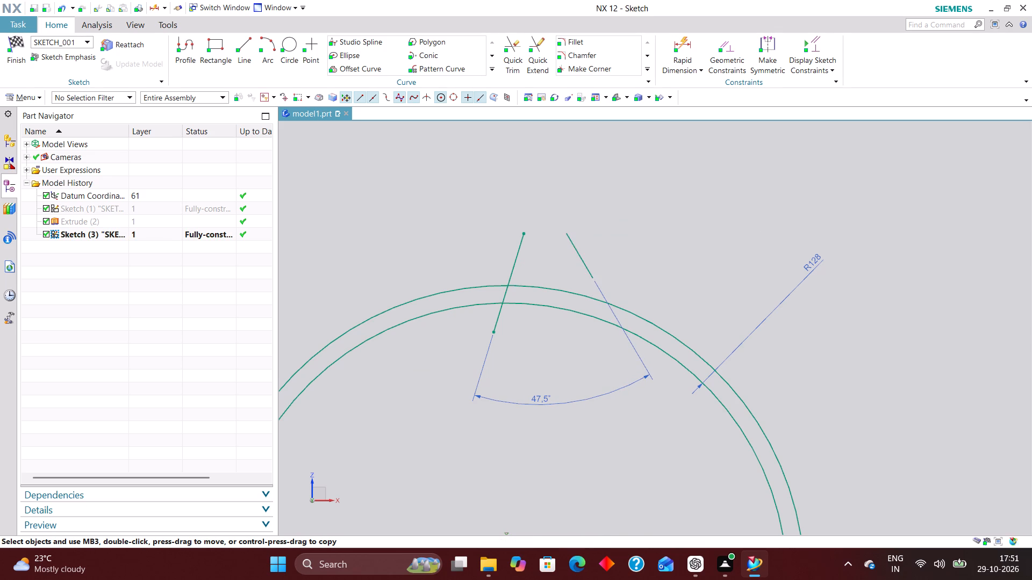
pyautogui.moveTo(590, 278); pyautogui.dragTo(595, 267)
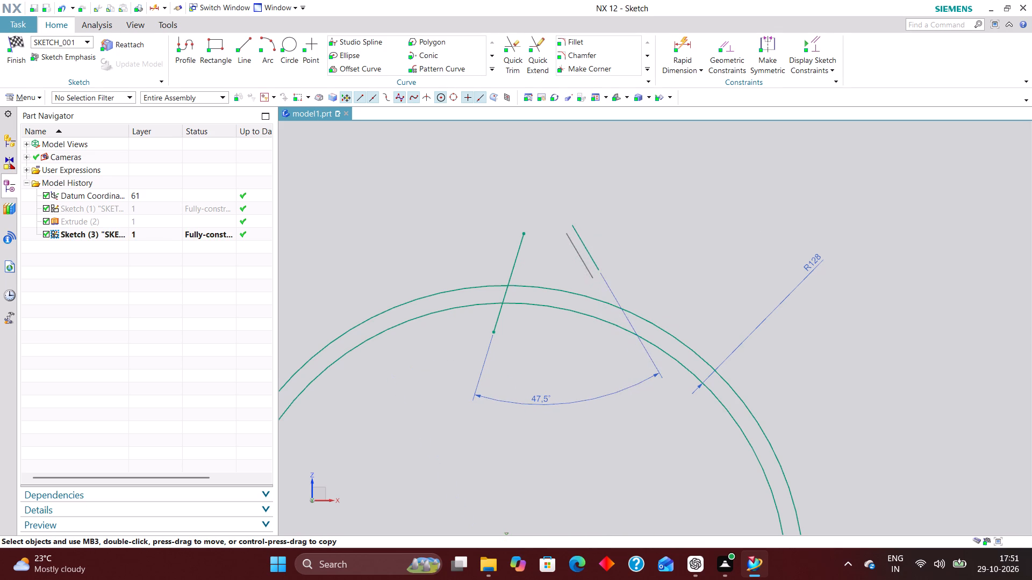
pyautogui.moveTo(595, 267); pyautogui.dragTo(595, 267)
pyautogui.click(600, 264)
pyautogui.moveTo(601, 265); pyautogui.dragTo(606, 284)
pyautogui.click(621, 282)
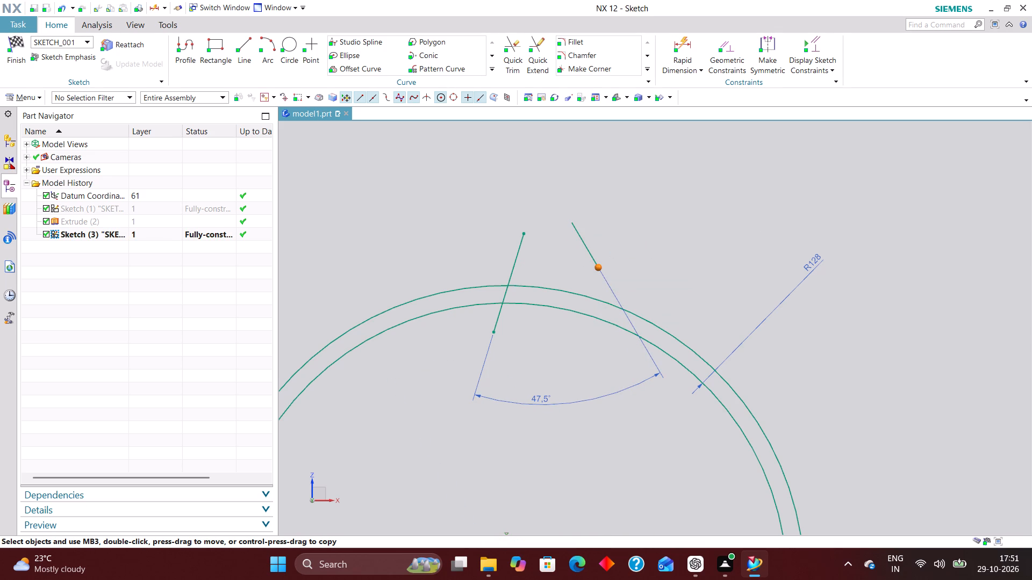
pyautogui.moveTo(594, 267); pyautogui.dragTo(603, 280)
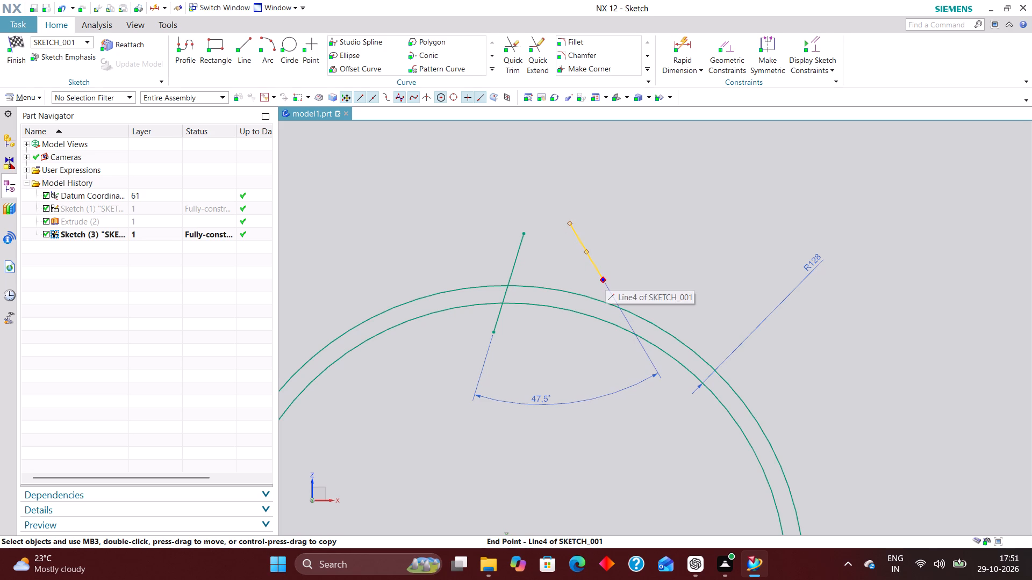
# Delete the 47.5° angular dimension between the two slanted lines.
pyautogui.moveTo(604, 282); pyautogui.dragTo(620, 346)
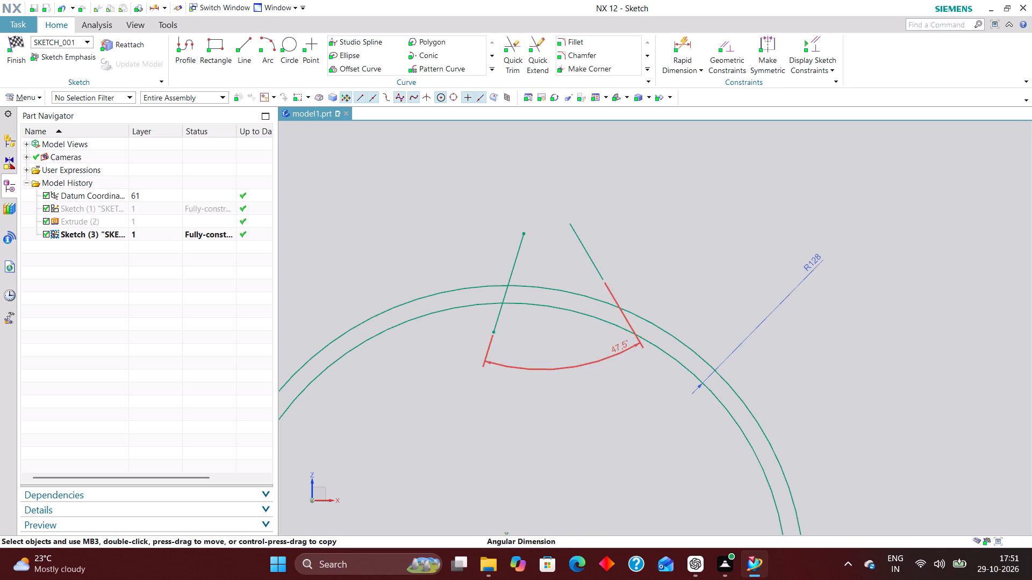
pyautogui.moveTo(604, 358); pyautogui.dragTo(433, 380, button='right')
pyautogui.scroll(-2, 537, 272)
pyautogui.scroll(3, 513, 339)
pyautogui.scroll(-4, 532, 301)
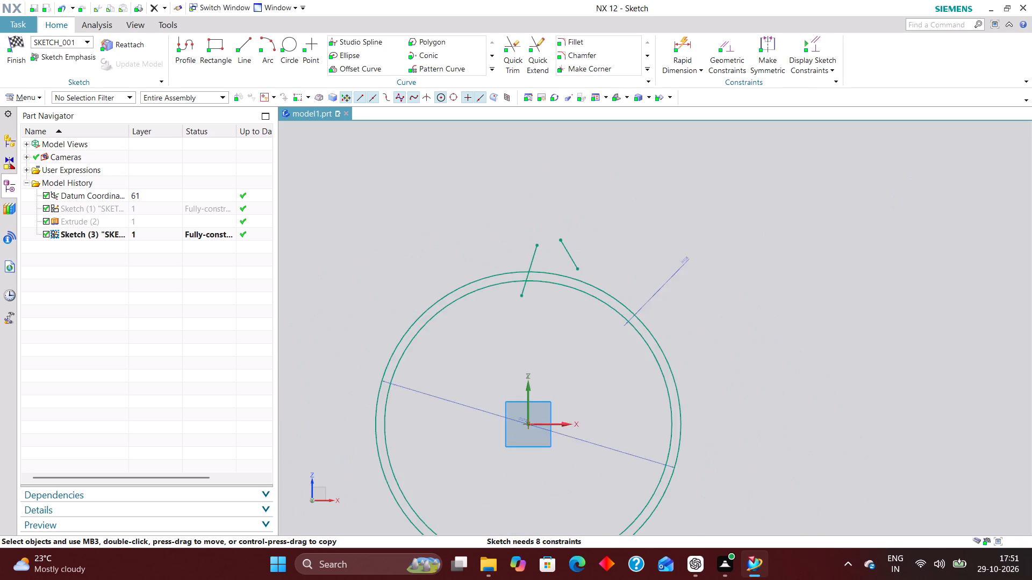
# Reposition both ends of the first slanted line away from the second line, making it steeper across the two circles.
pyautogui.scroll(1, 535, 360)
pyautogui.moveTo(520, 279); pyautogui.dragTo(503, 301)
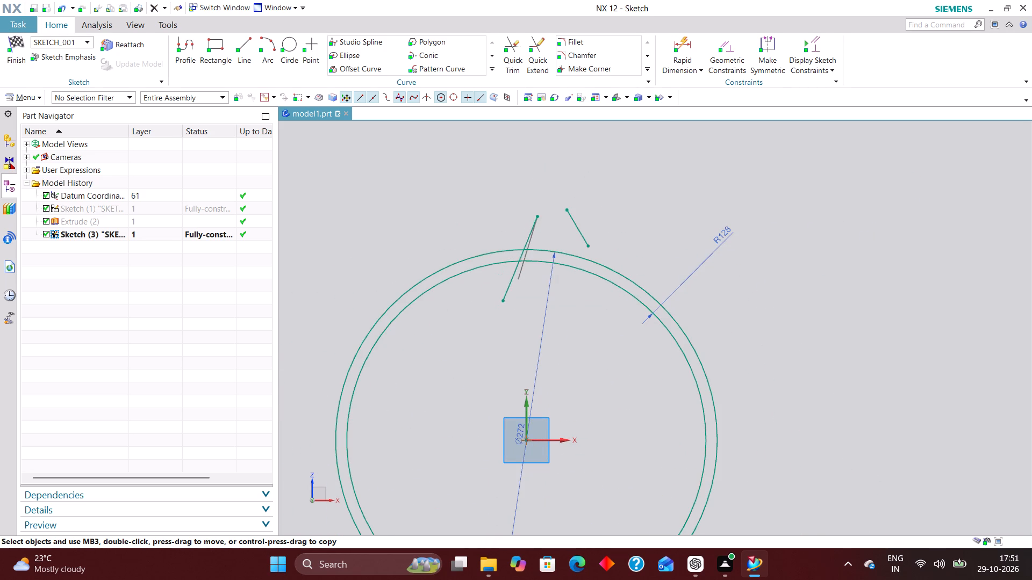
pyautogui.moveTo(503, 301); pyautogui.dragTo(503, 300)
pyautogui.moveTo(536, 212); pyautogui.dragTo(511, 217)
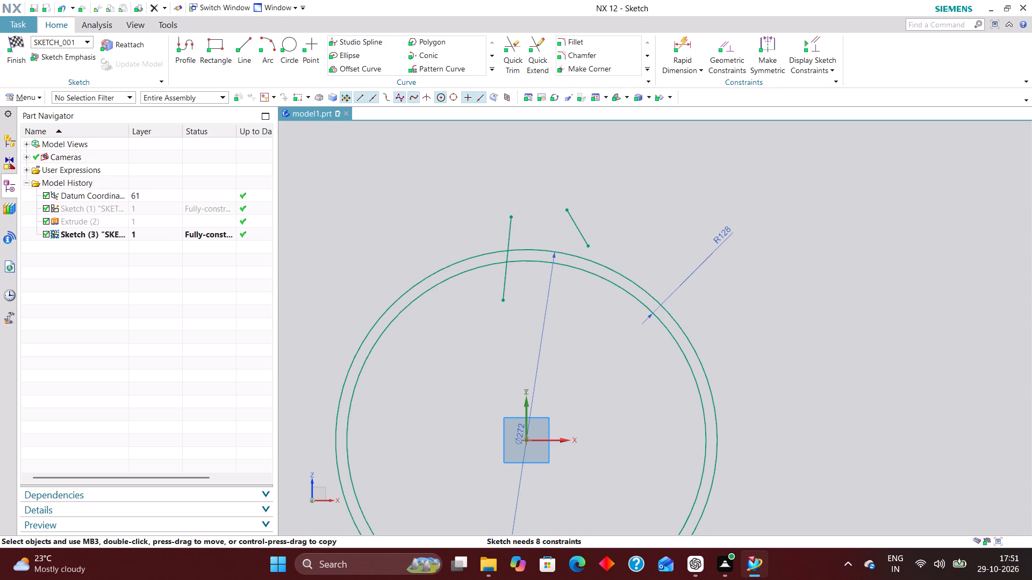
pyautogui.moveTo(504, 301); pyautogui.dragTo(493, 301)
# Add an angular dimension of 47.5/2 between the vertical axis and the first slanted line, placed below the line's lower end.
pyautogui.click(686, 48)
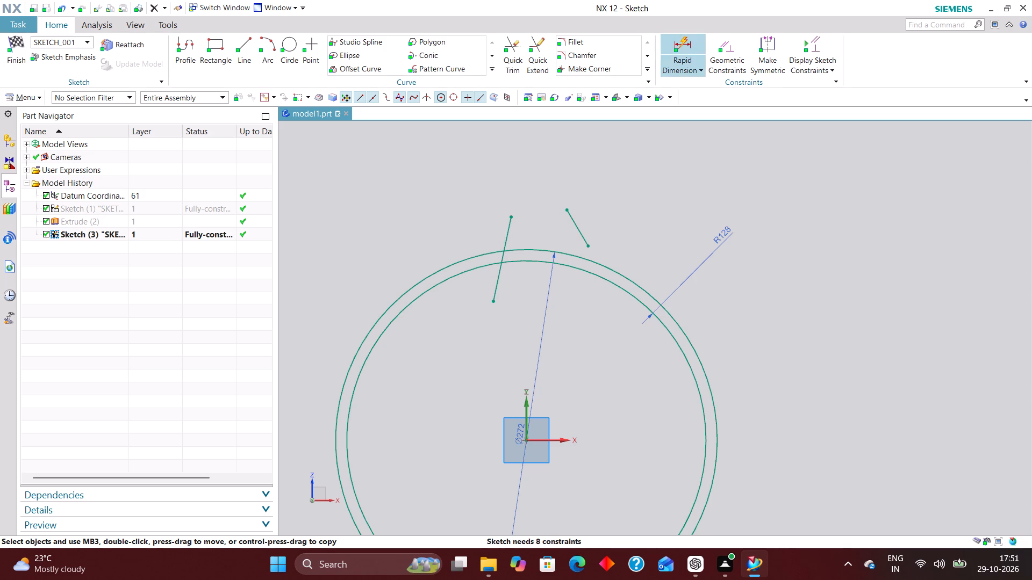
pyautogui.moveTo(512, 211); pyautogui.dragTo(438, 215)
pyautogui.click(526, 433)
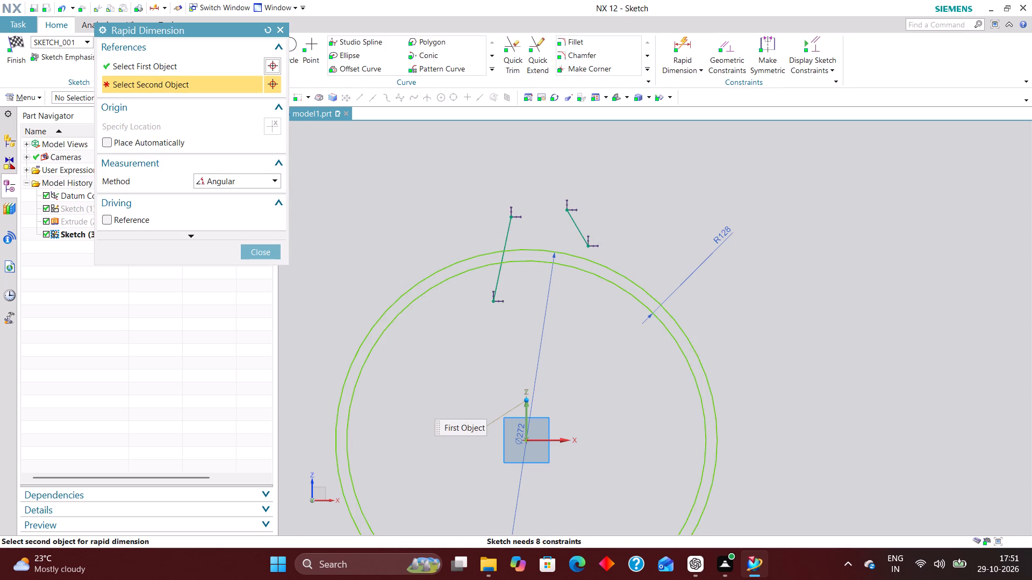
pyautogui.click(498, 272)
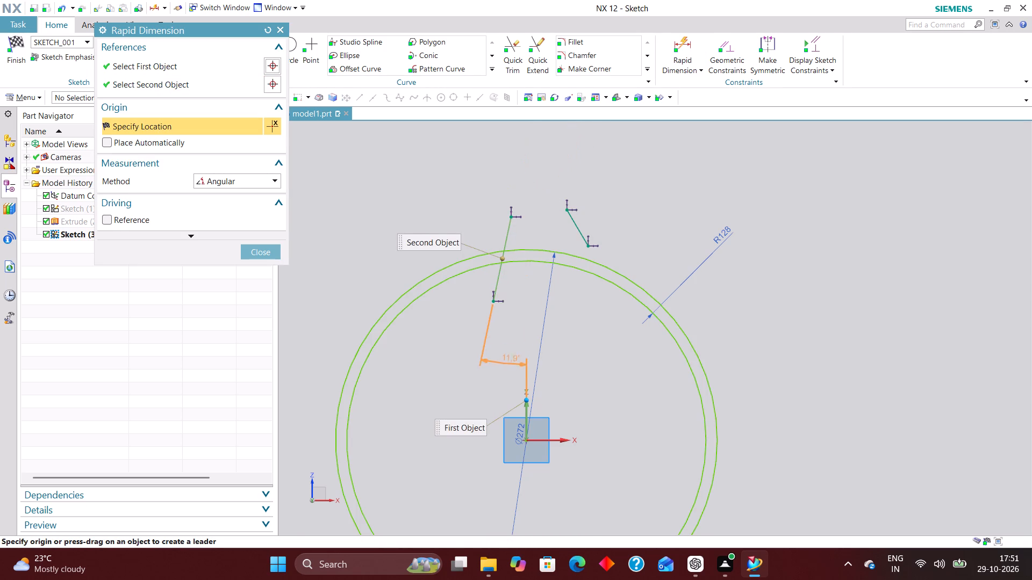
pyautogui.click(501, 369)
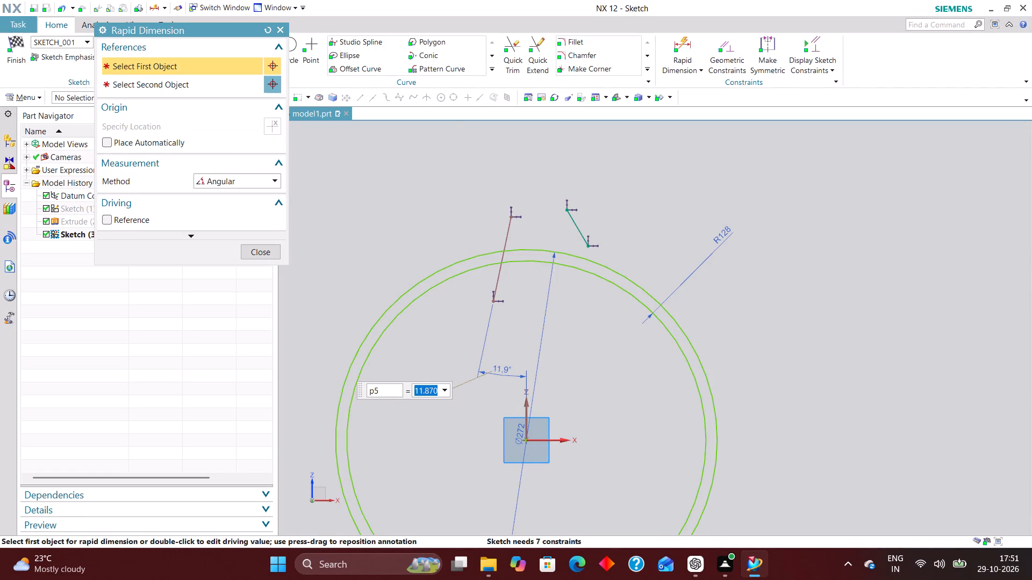
pyautogui.press('7')
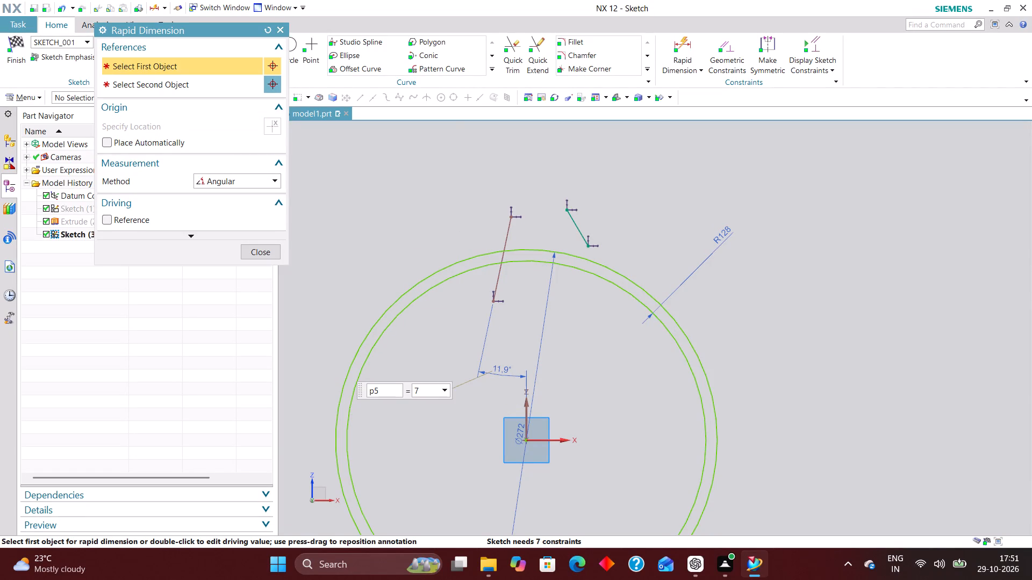
pyautogui.press('BackSpace')
pyautogui.write('47.2')
pyautogui.press('2')
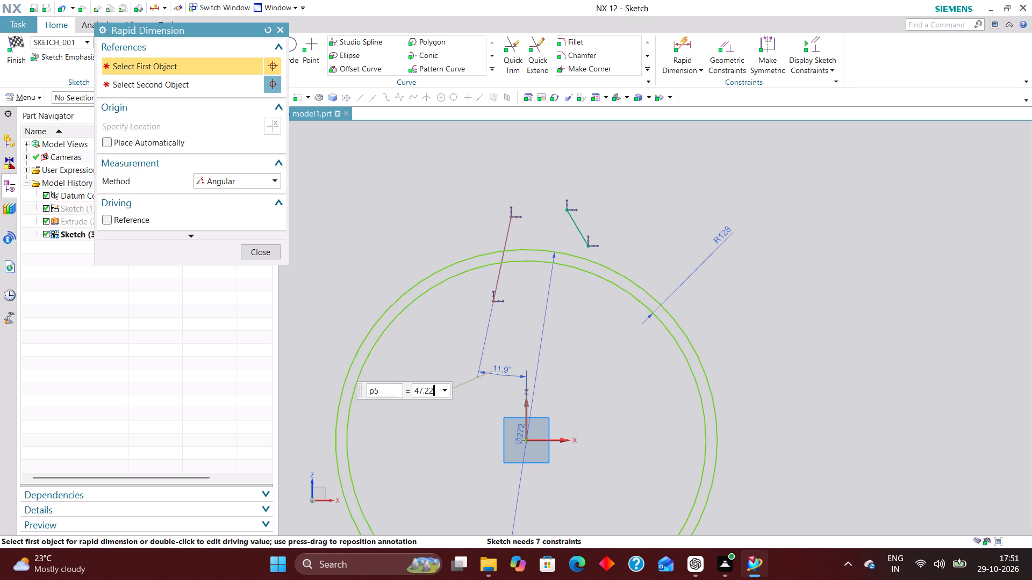
pyautogui.press('BackSpace')
pyautogui.press('BackSpace')
pyautogui.write('5/2')
pyautogui.press('Return')
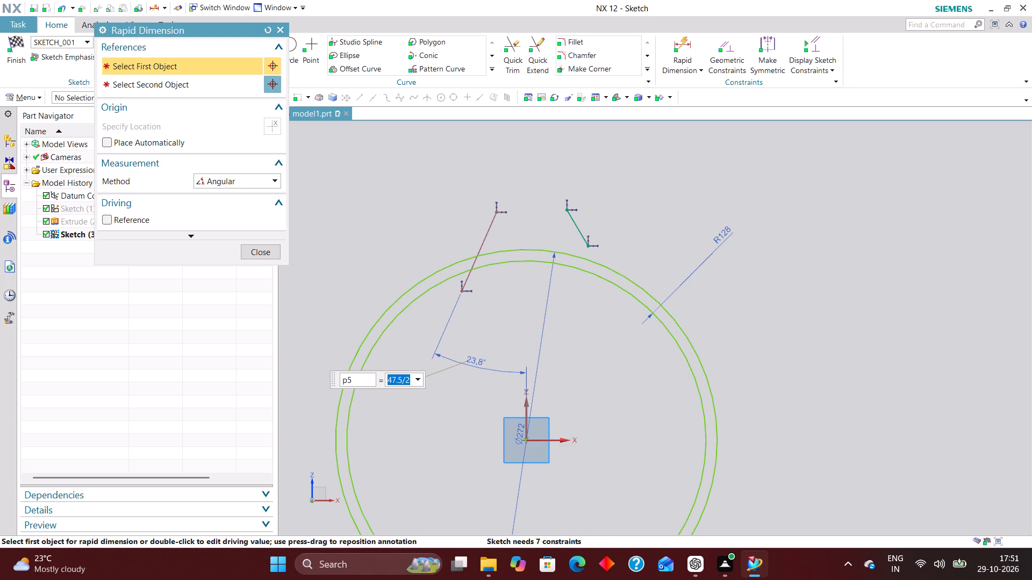
pyautogui.click(266, 251)
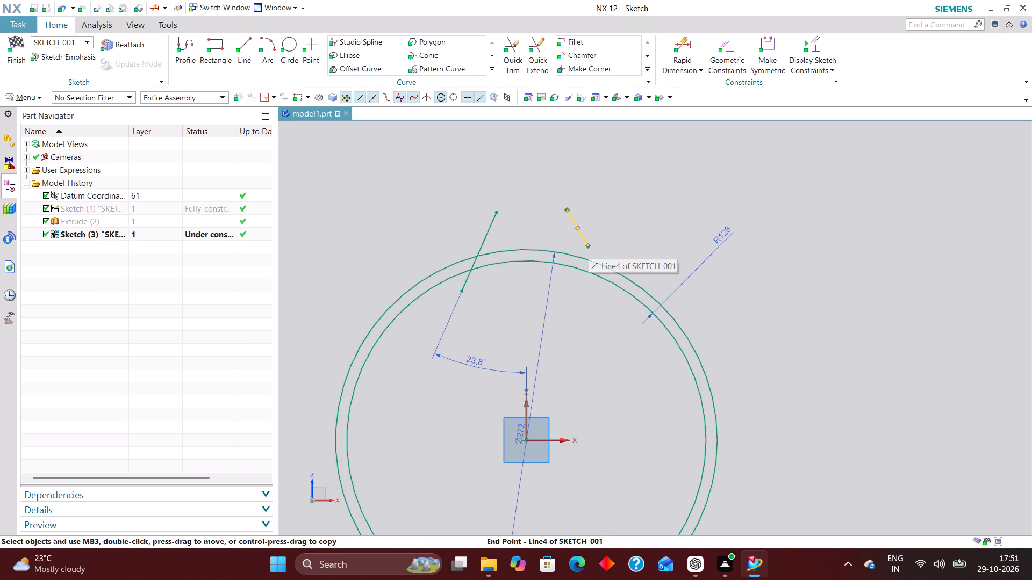
# Extend the second slanted line's lower end through both circles to inside the R128 circle.
pyautogui.moveTo(589, 251); pyautogui.dragTo(605, 307)
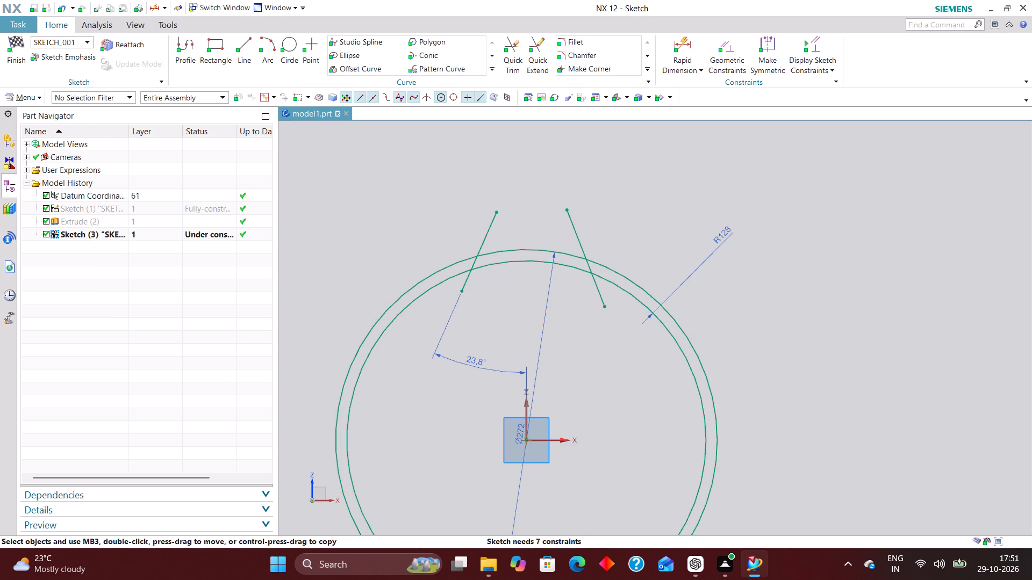
# Add an angular dimension of 47.5° between the two slanted lines, placed below their lower ends.
pyautogui.click(679, 46)
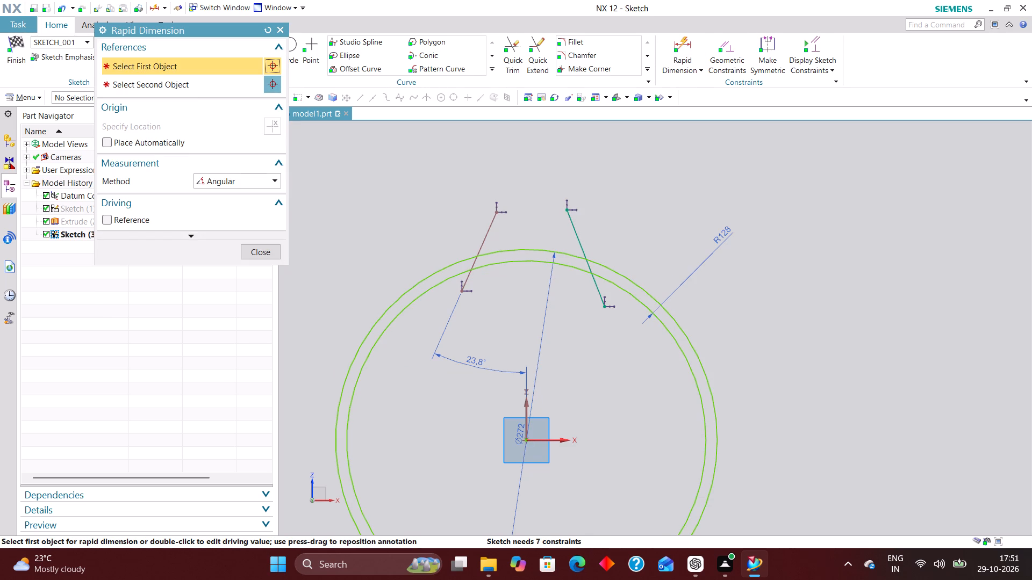
pyautogui.click(465, 278)
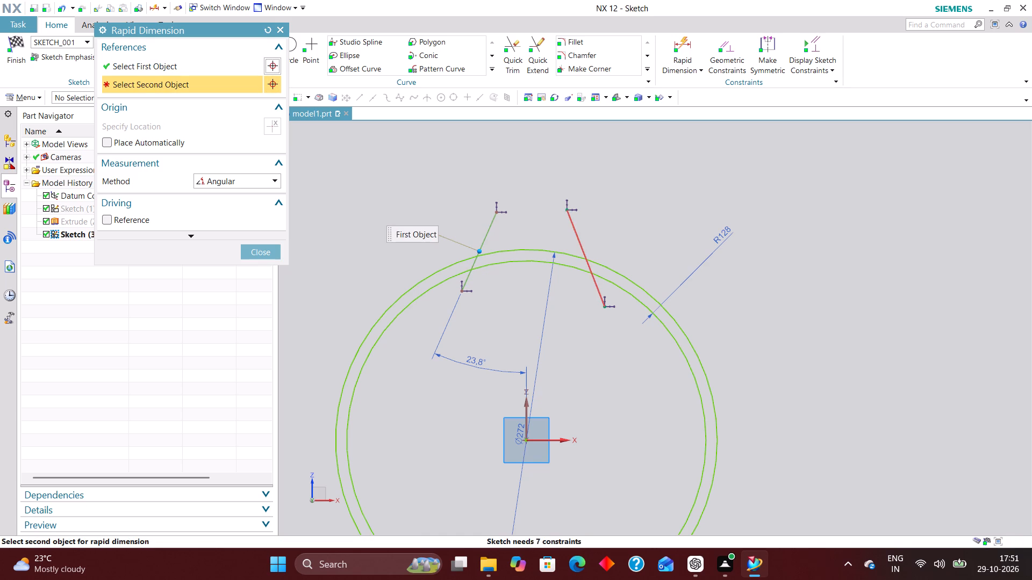
pyautogui.click(590, 270)
pyautogui.click(524, 335)
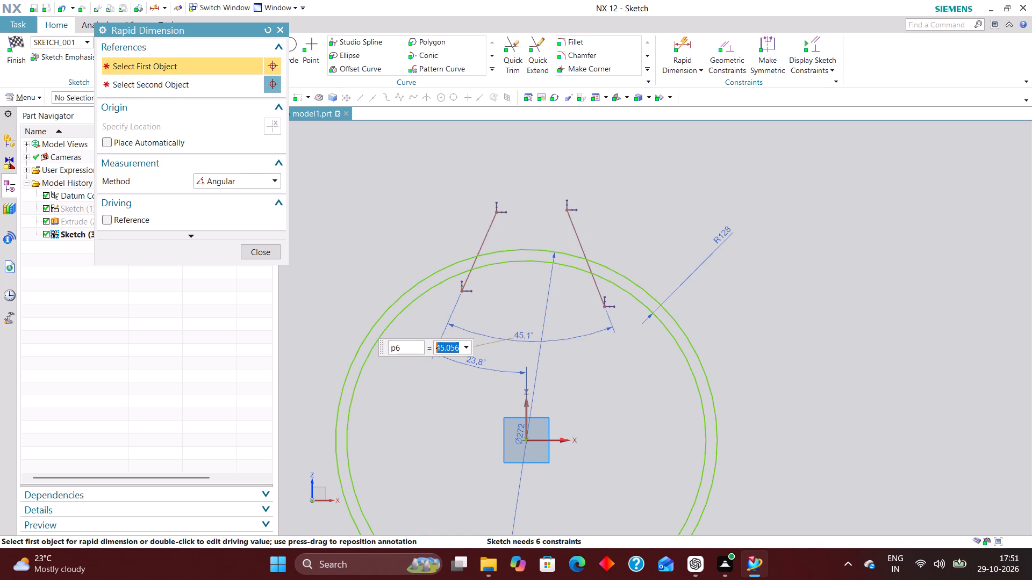
pyautogui.write('47')
pyautogui.write('.5')
pyautogui.press('Return')
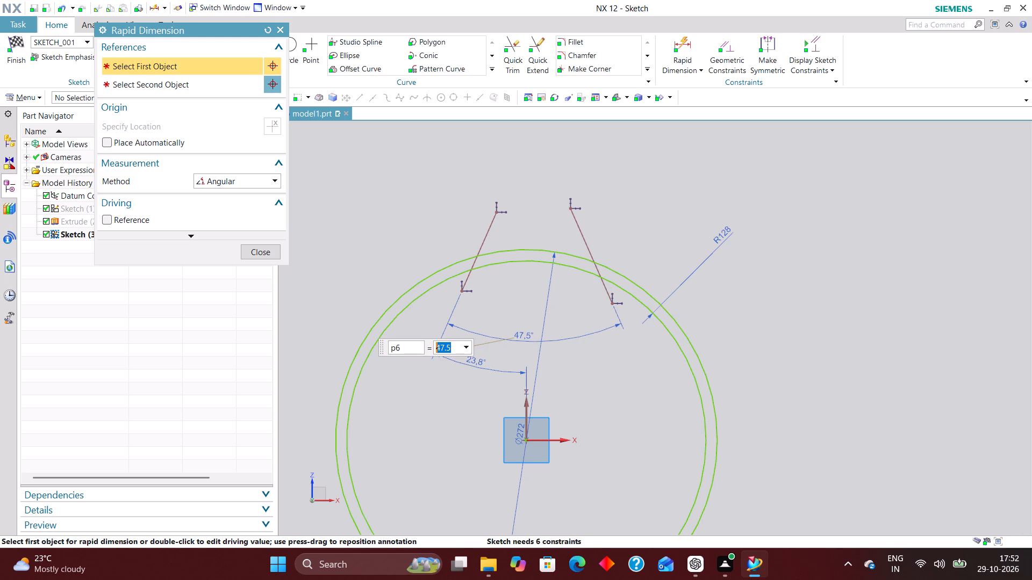
pyautogui.click(271, 251)
# Shift both slanted lines toward each other until they cross just below their upper ends.
pyautogui.scroll(3, 507, 267)
pyautogui.scroll(-3, 483, 330)
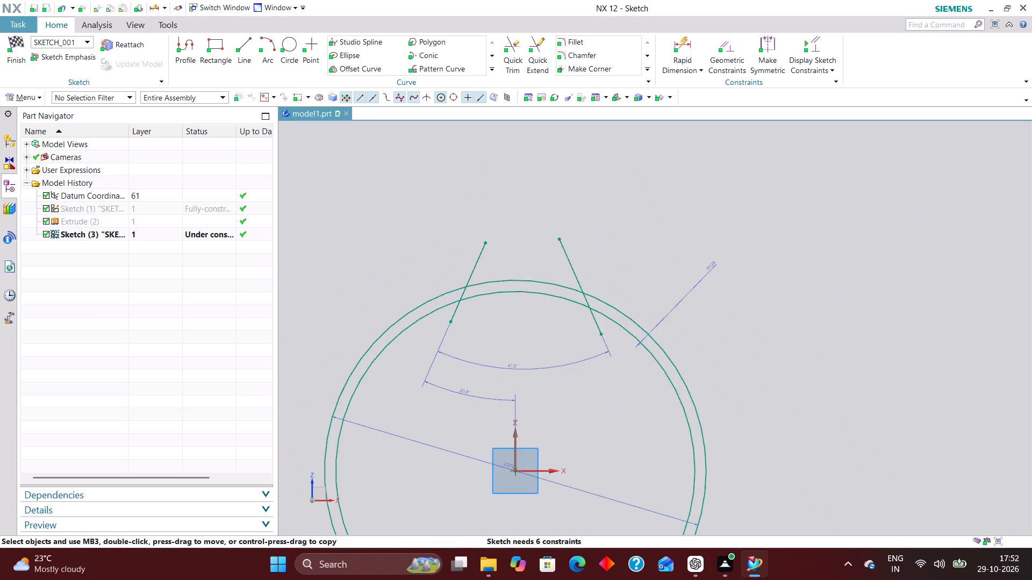
pyautogui.moveTo(486, 238); pyautogui.dragTo(547, 262)
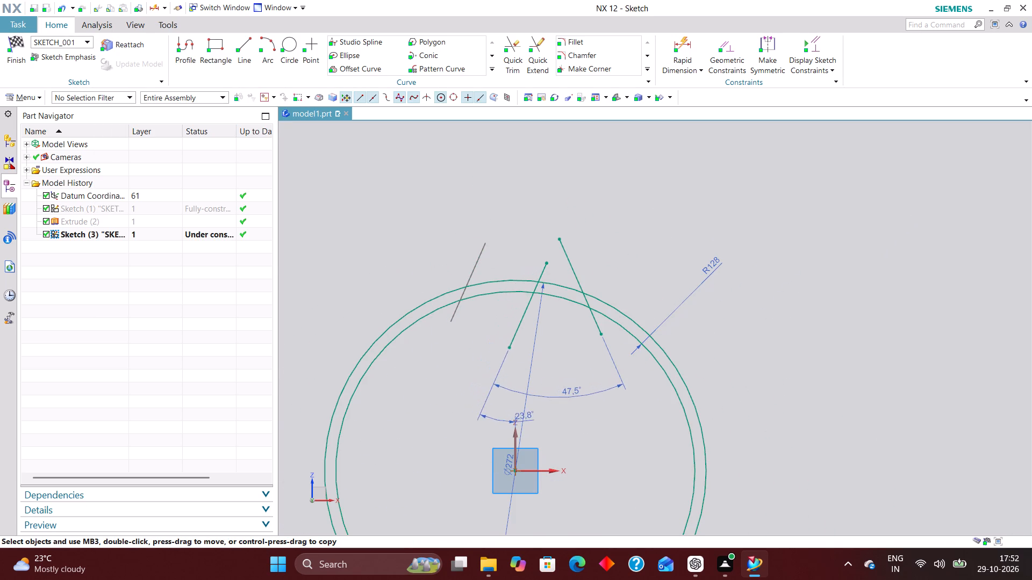
pyautogui.moveTo(547, 262); pyautogui.dragTo(543, 254)
pyautogui.moveTo(576, 273); pyautogui.dragTo(570, 284)
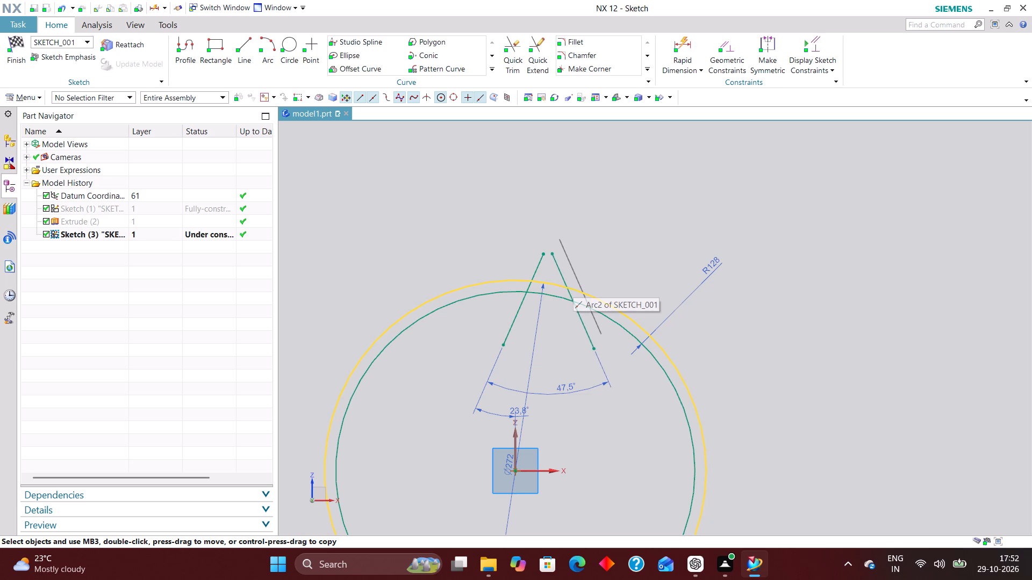
pyautogui.moveTo(570, 284); pyautogui.dragTo(569, 280)
pyautogui.scroll(4, 561, 286)
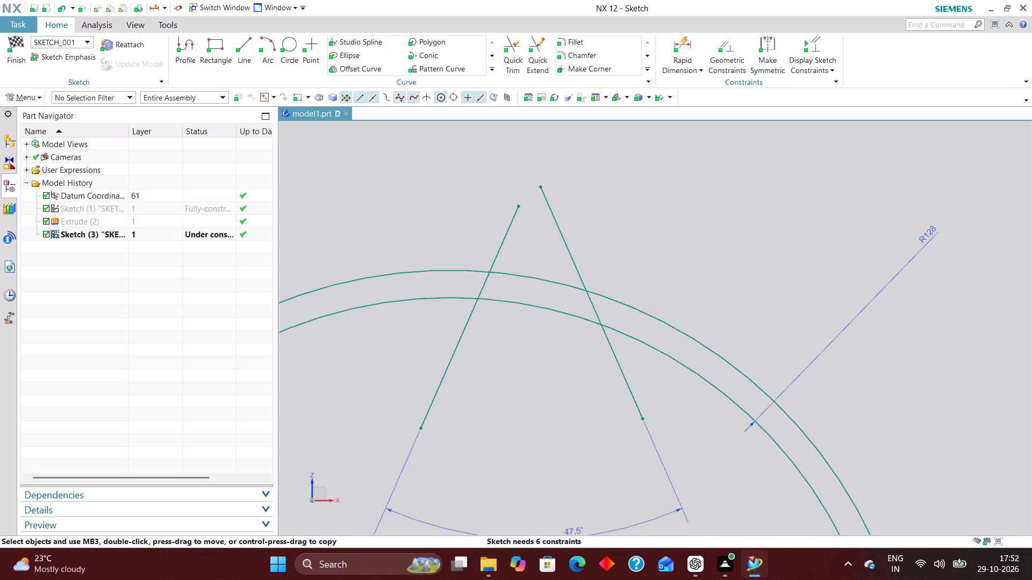
pyautogui.moveTo(639, 404); pyautogui.dragTo(611, 424)
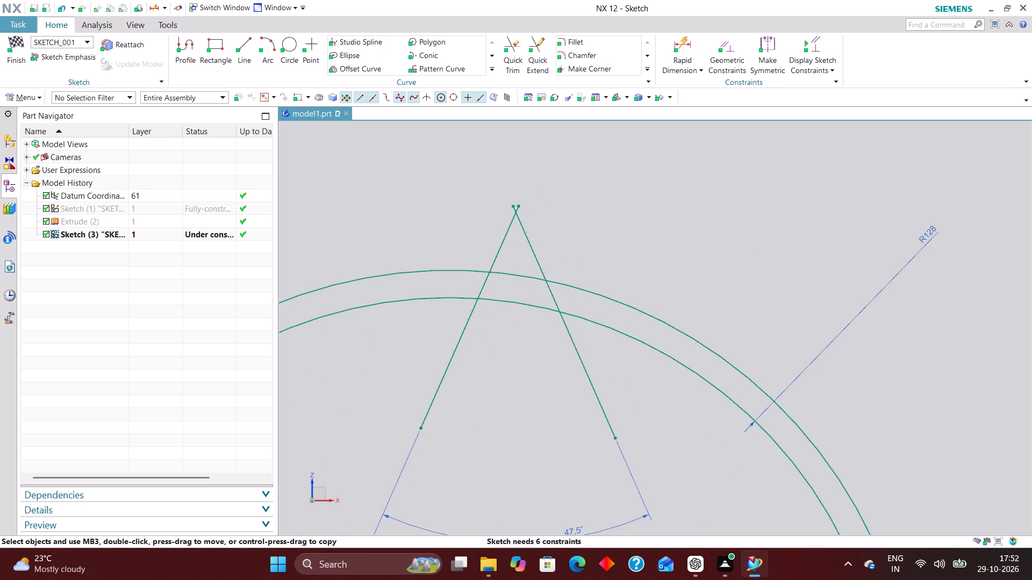
# Shift the first slanted line away from the second to open a small gap between their upper ends.
pyautogui.scroll(-3, 584, 386)
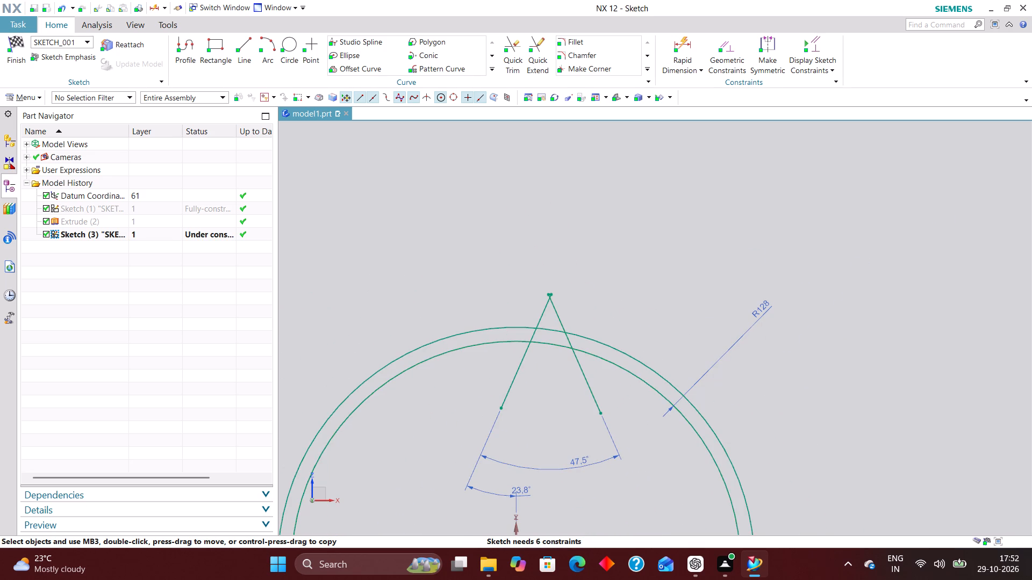
pyautogui.scroll(2, 526, 276)
pyautogui.scroll(-4, 484, 275)
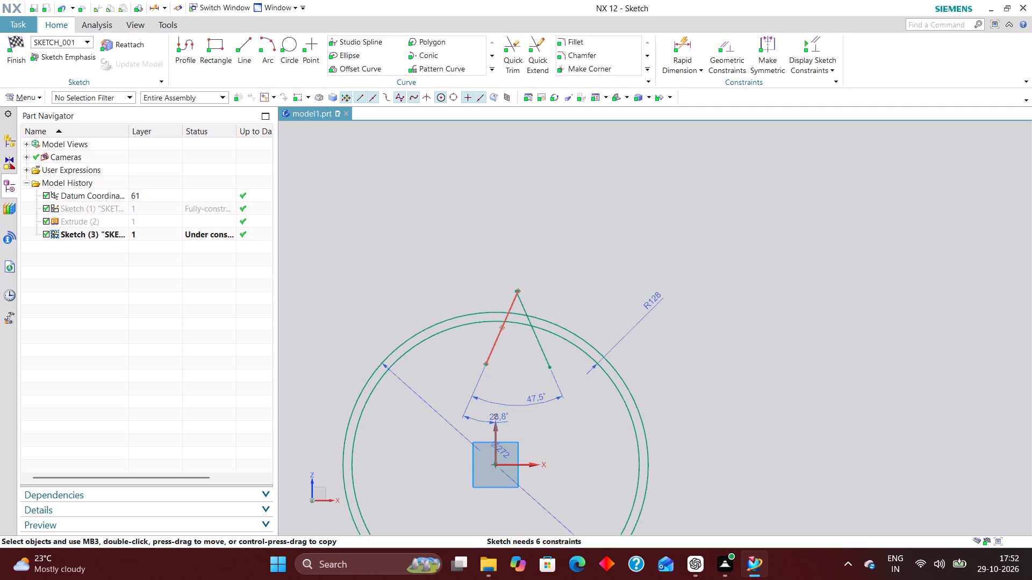
pyautogui.moveTo(490, 352); pyautogui.dragTo(477, 350)
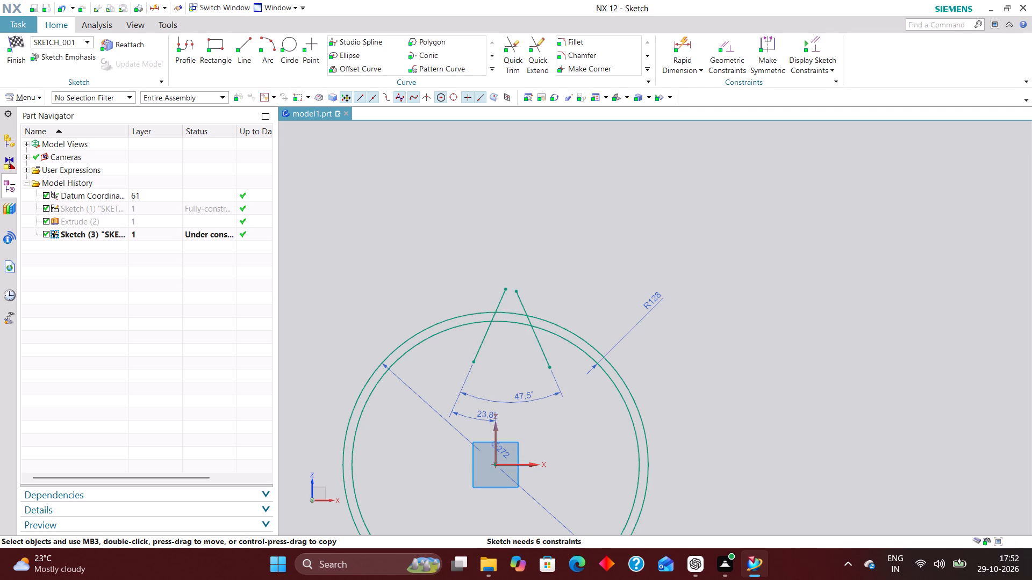
# Draw a three-point arc bridging the upper ends of the two slanted lines, bulging outward as the tooth tip.
pyautogui.click(268, 40)
pyautogui.scroll(6, 512, 293)
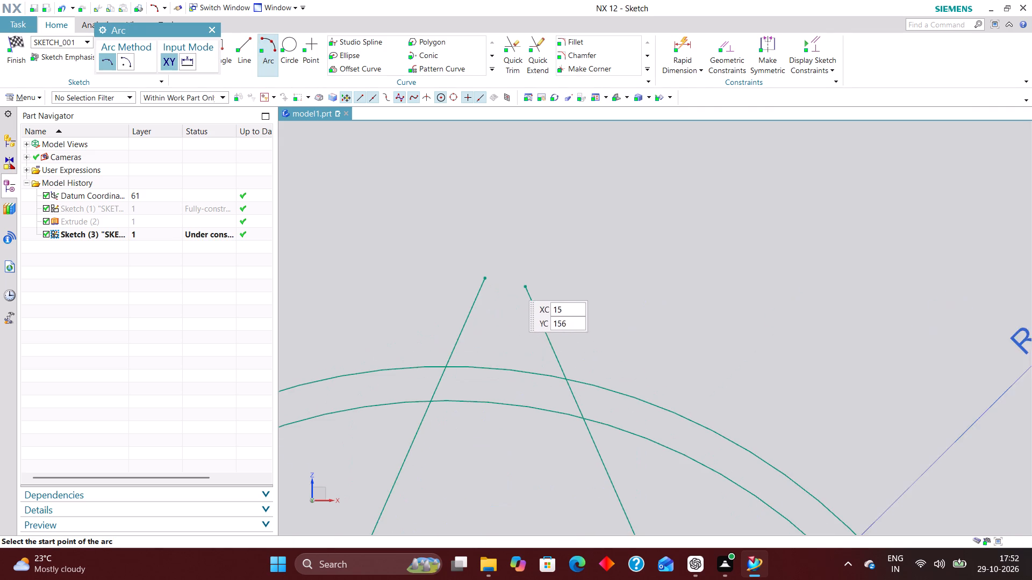
pyautogui.click(484, 280)
pyautogui.click(525, 285)
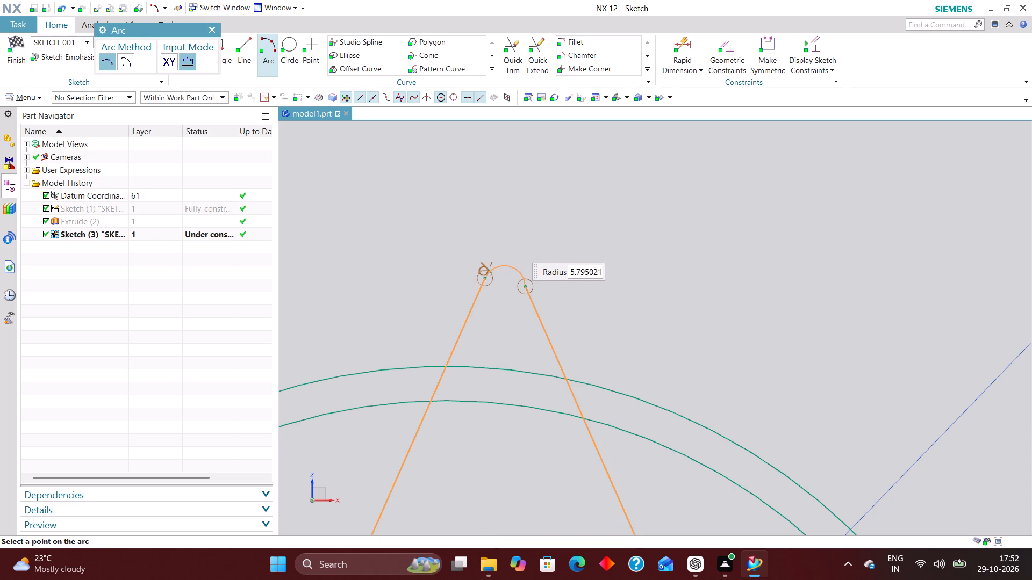
pyautogui.click(504, 265)
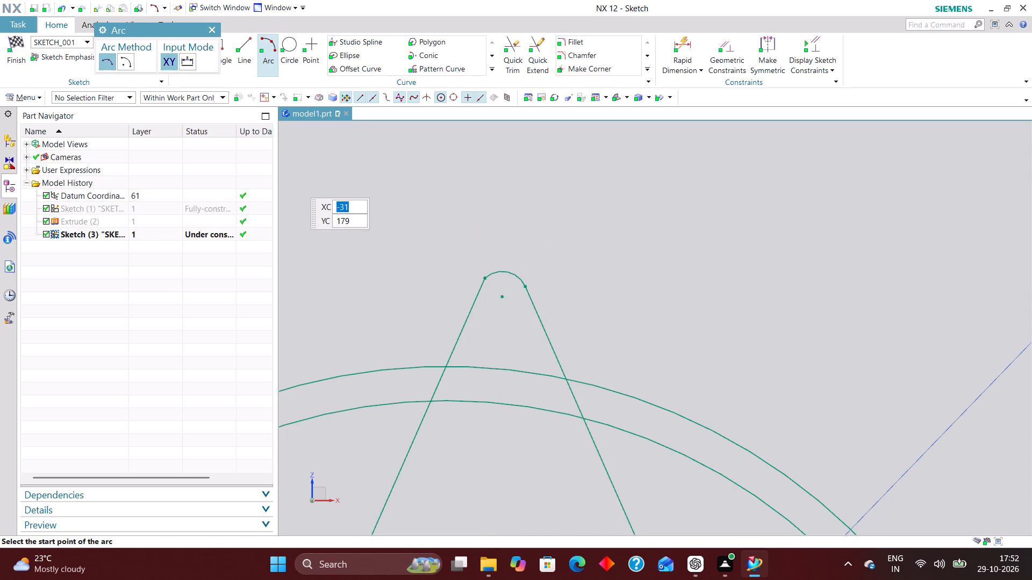
pyautogui.click(212, 28)
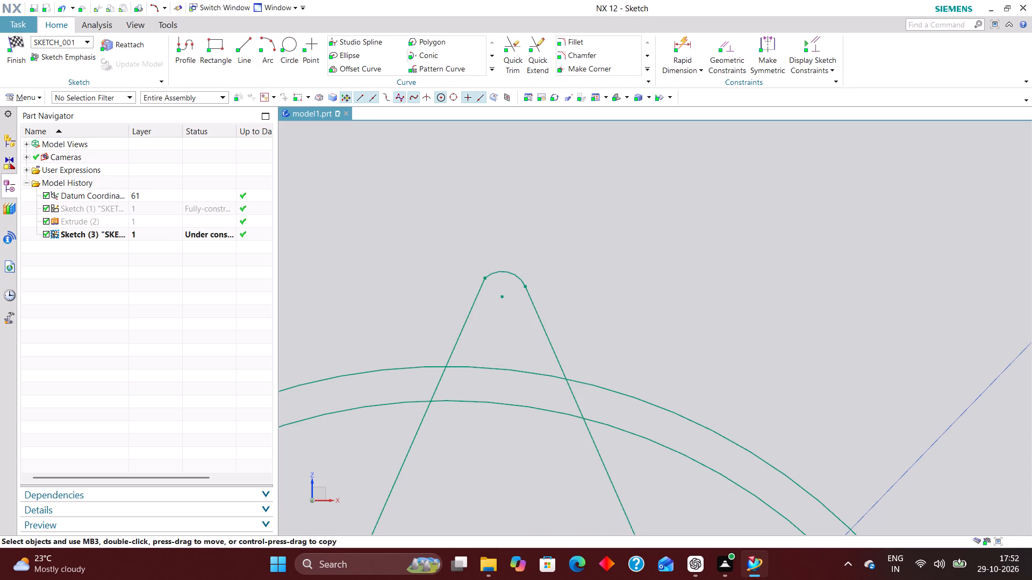
# Apply a tangent constraint between the tip arc and the first slanted line.
pyautogui.click(730, 46)
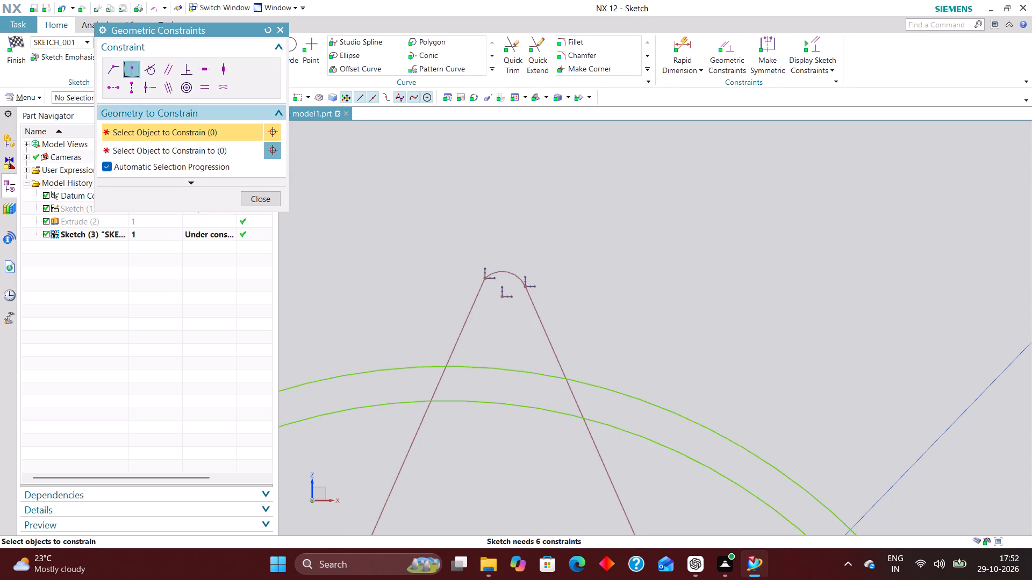
pyautogui.click(148, 67)
pyautogui.scroll(2, 554, 273)
pyautogui.click(474, 268)
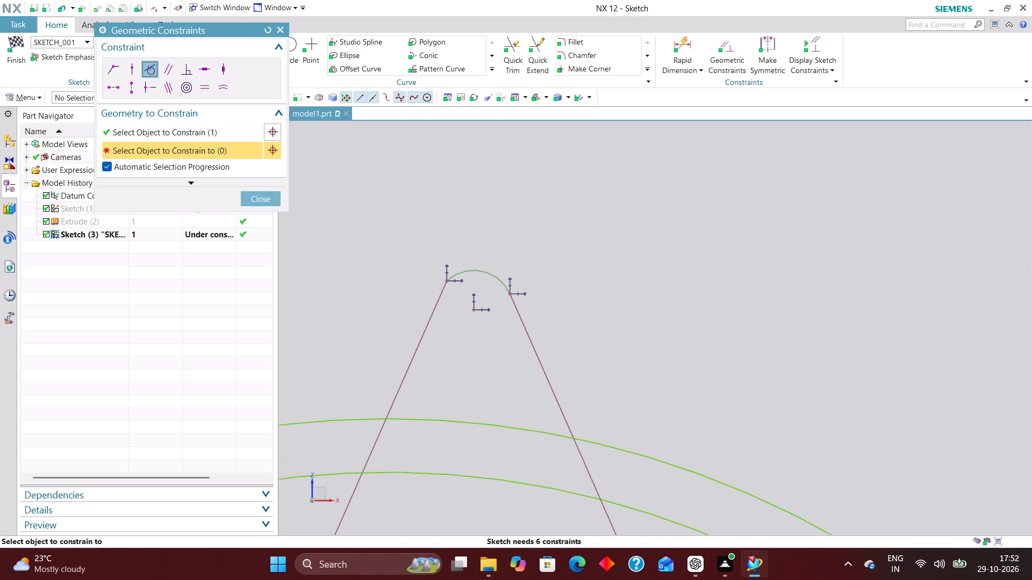
pyautogui.click(435, 307)
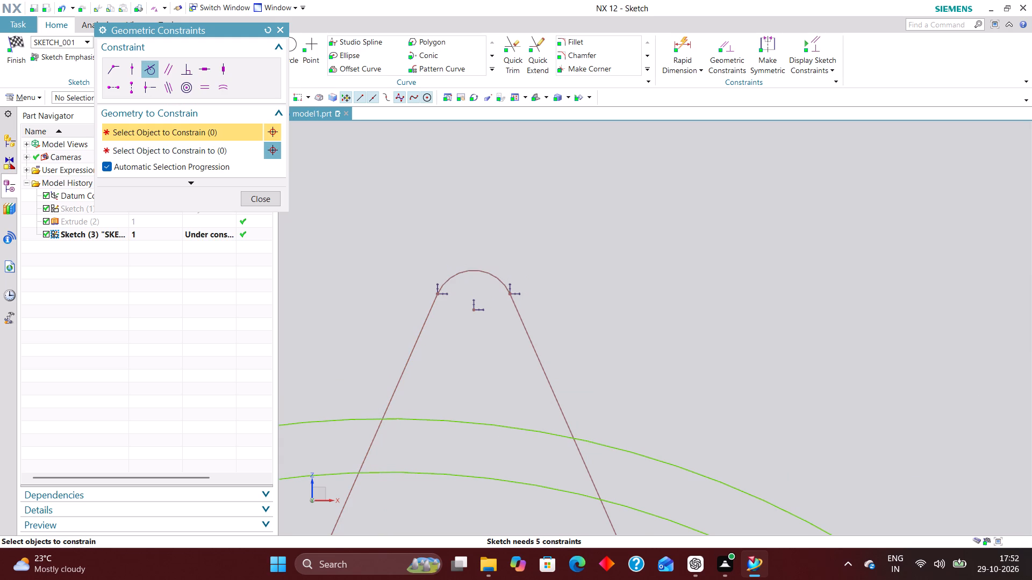
pyautogui.click(260, 197)
# Constrain the tip arc's centre point onto the sketch's vertical axis with a Point on Curve constraint.
pyautogui.scroll(-4, 665, 228)
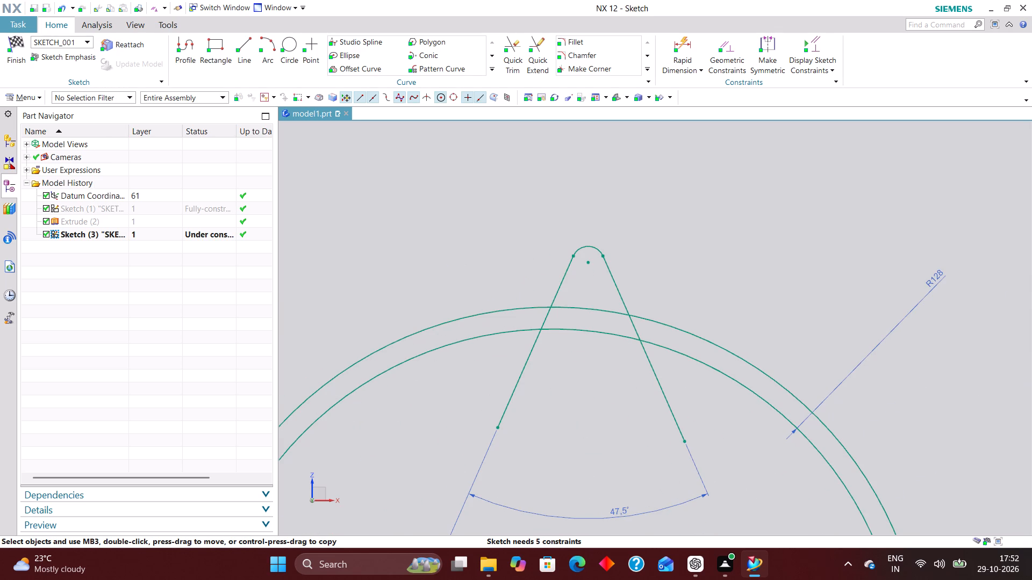
pyautogui.scroll(-2, 532, 350)
pyautogui.scroll(3, 618, 374)
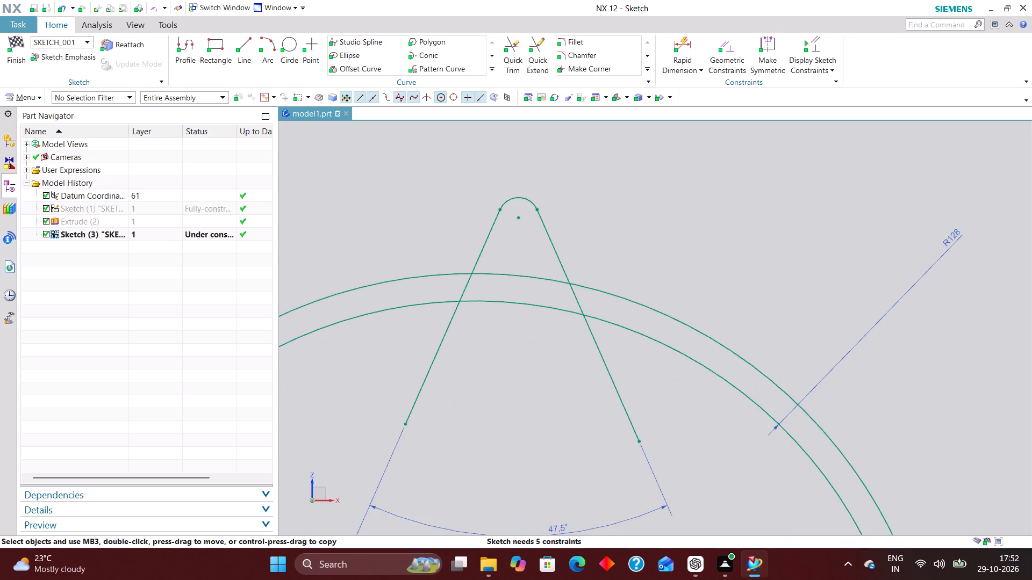
pyautogui.click(518, 218)
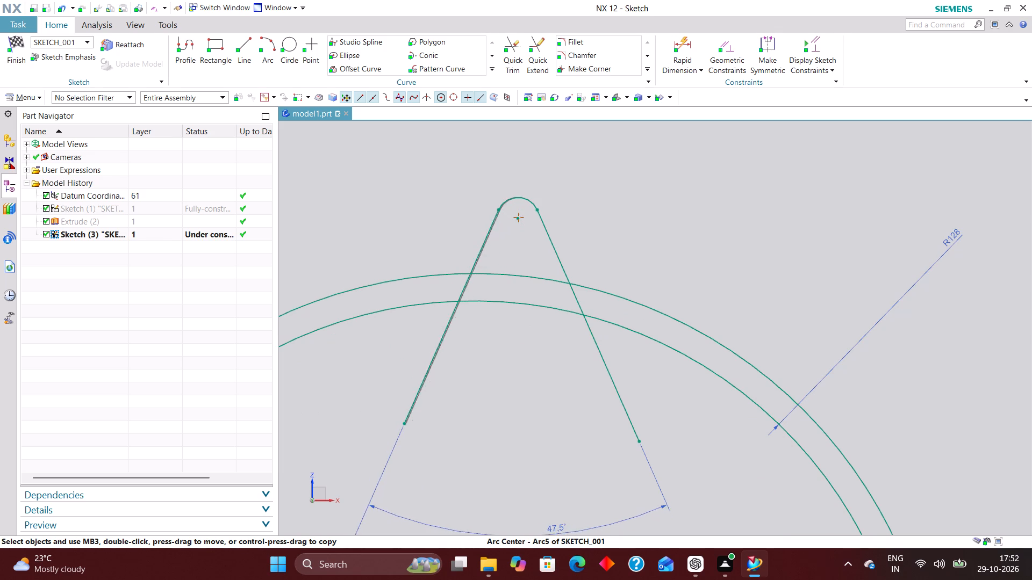
pyautogui.scroll(-2, 448, 226)
pyautogui.click(708, 45)
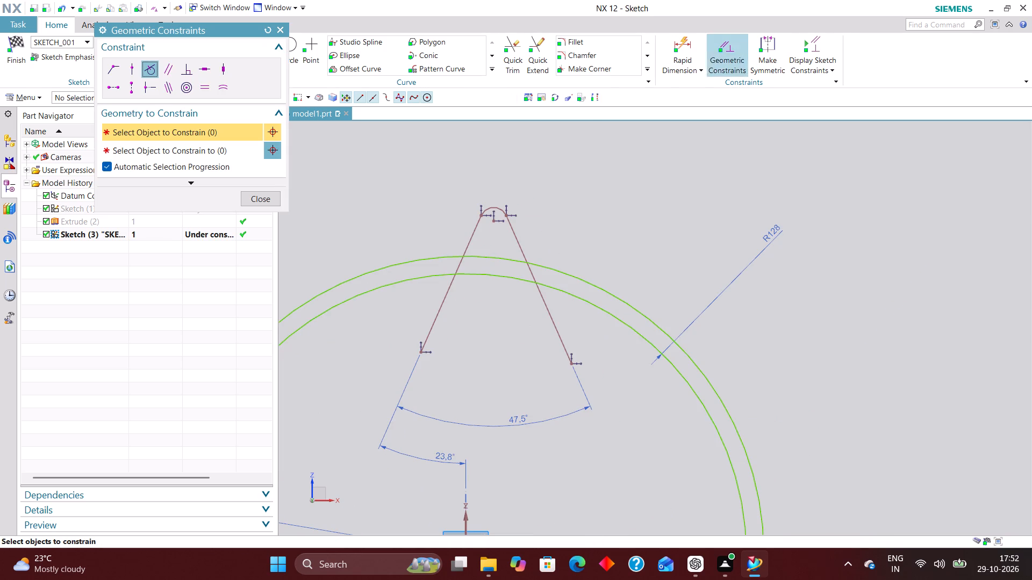
pyautogui.click(132, 64)
pyautogui.scroll(-2, 544, 156)
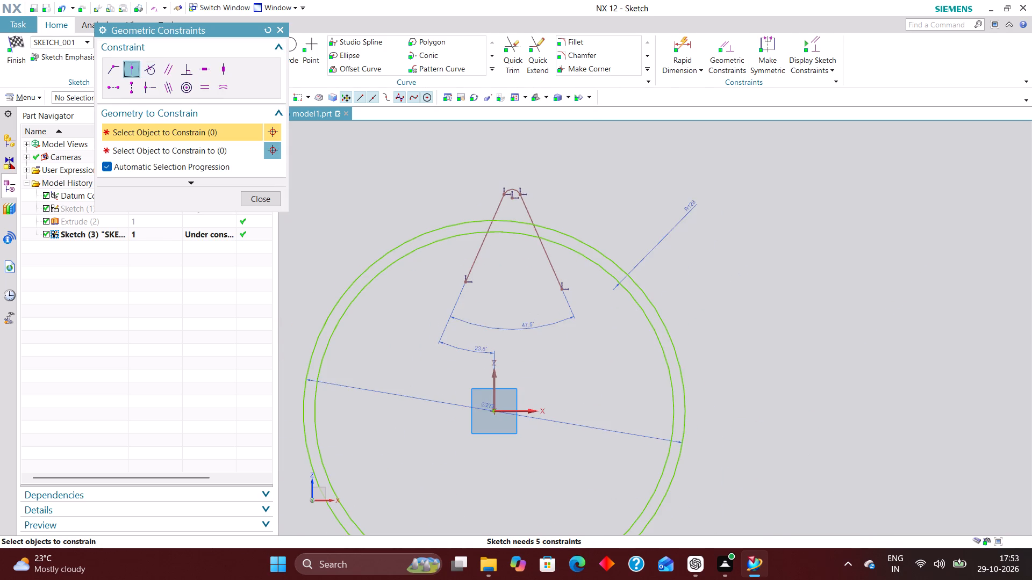
pyautogui.click(512, 195)
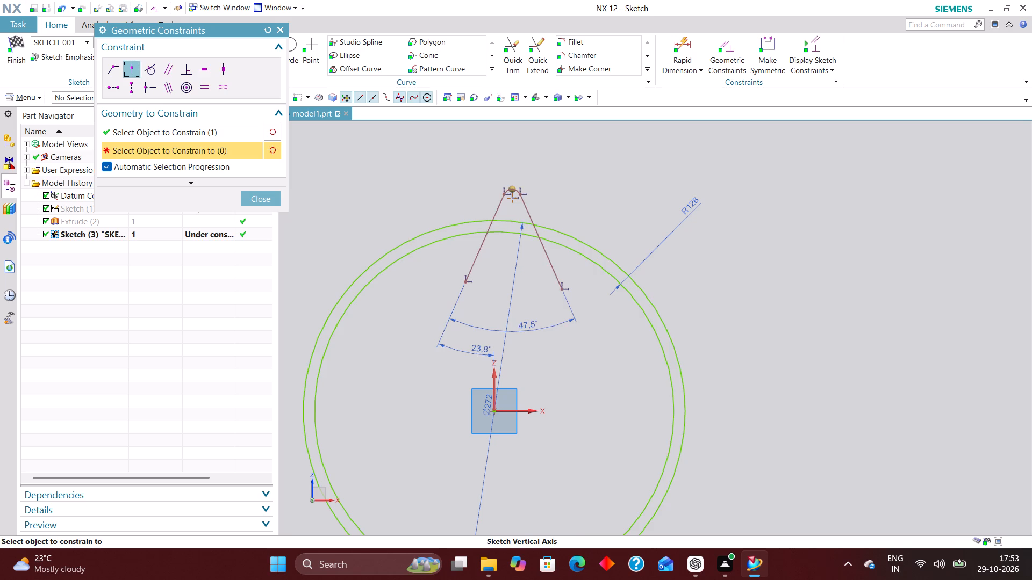
pyautogui.click(494, 376)
pyautogui.scroll(2, 463, 165)
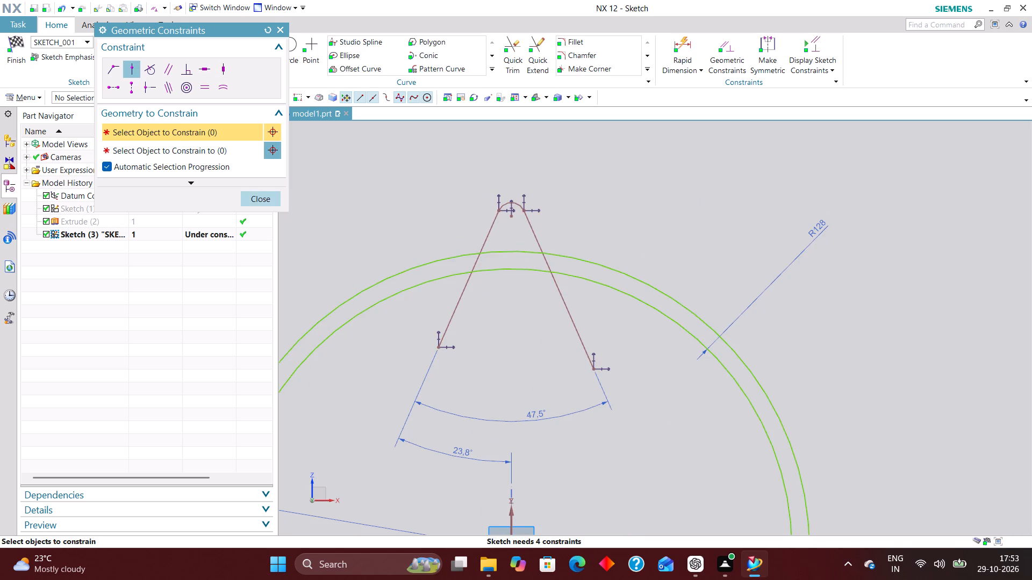
pyautogui.click(256, 198)
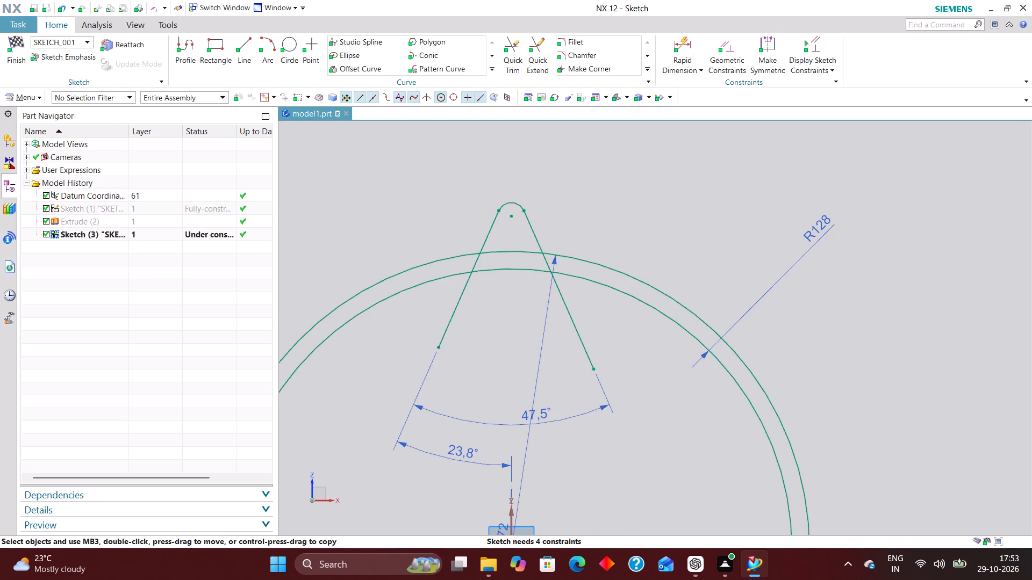
# Lower the tip arc's centre along the vertical axis, bringing the tooth tip closer to the 272 mm circle.
pyautogui.scroll(2, 496, 239)
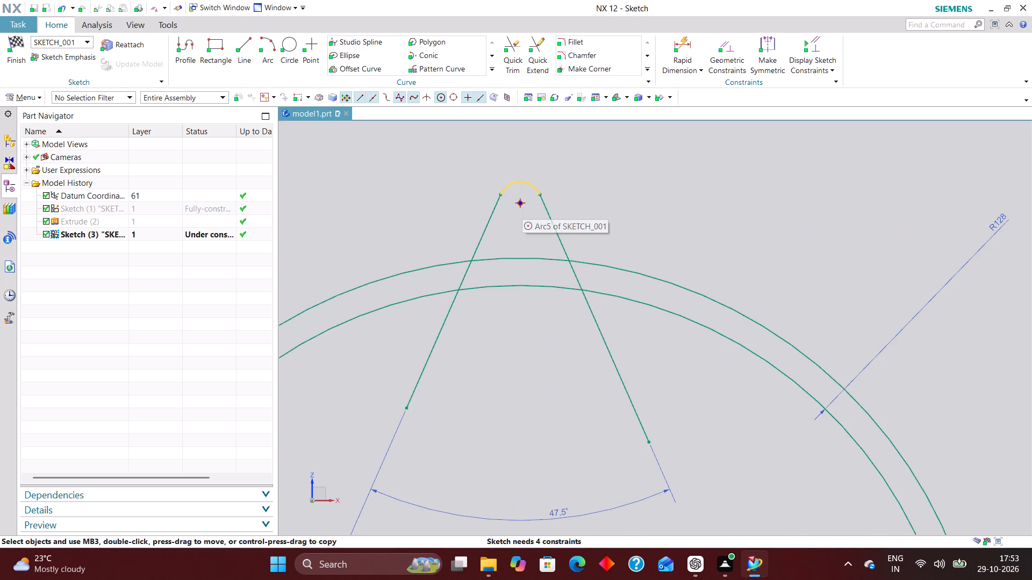
pyautogui.moveTo(522, 202); pyautogui.dragTo(524, 226)
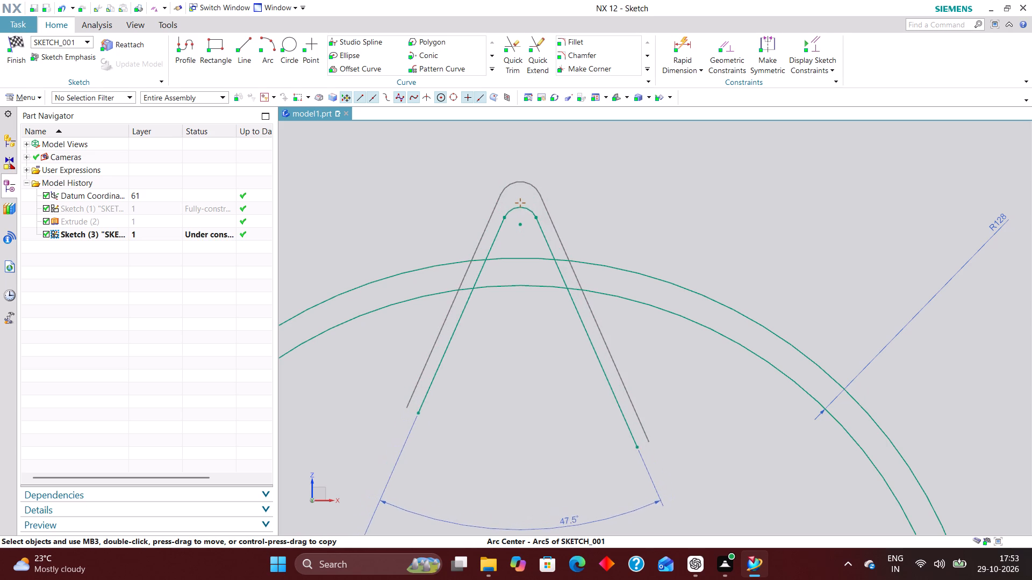
pyautogui.moveTo(524, 226); pyautogui.dragTo(525, 223)
# Reposition the 47.5° angular dimension below the lower ends of the slanted lines.
pyautogui.scroll(-3, 513, 419)
pyautogui.scroll(2, 548, 493)
pyautogui.moveTo(533, 459); pyautogui.dragTo(491, 342)
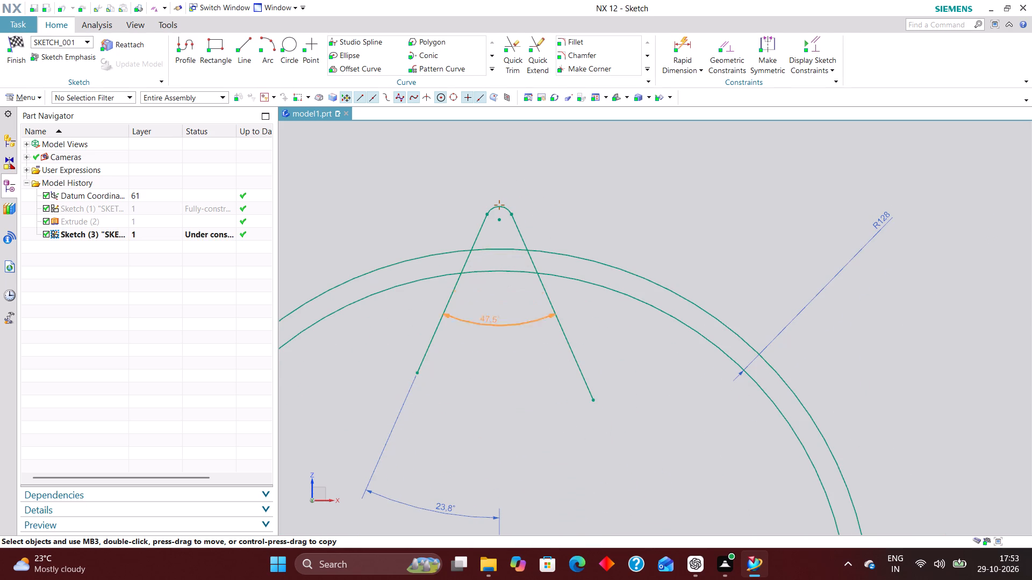
pyautogui.moveTo(491, 342); pyautogui.dragTo(491, 434)
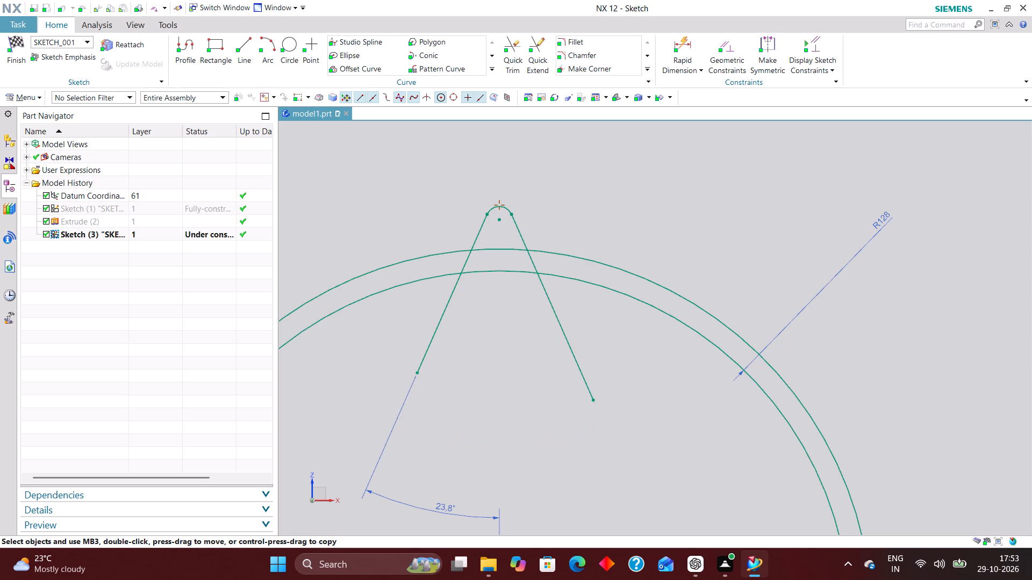
# Shorten the first slanted line slightly at its lower end, keeping it well inside the R128 circle.
pyautogui.moveTo(415, 375); pyautogui.dragTo(429, 353)
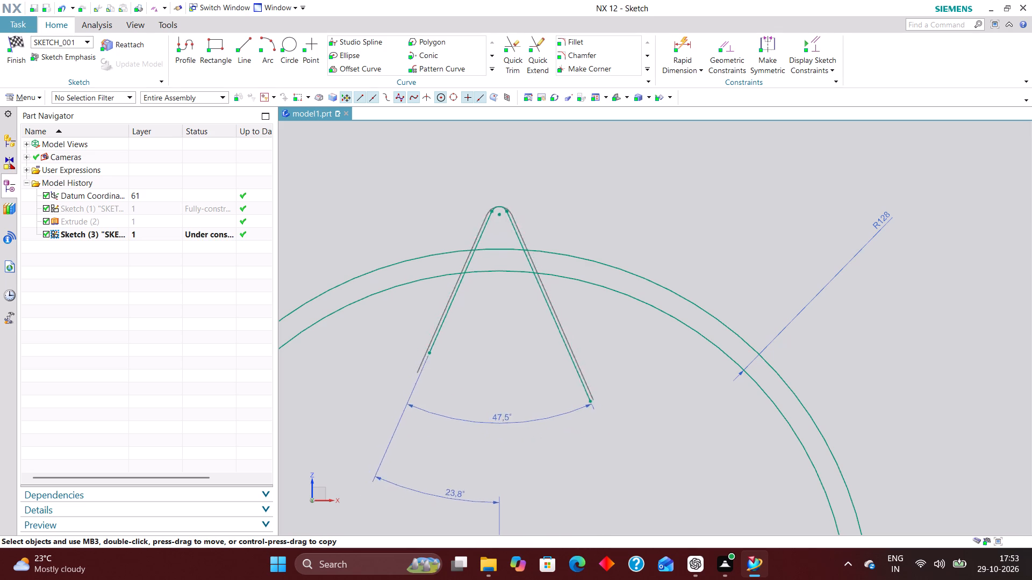
pyautogui.moveTo(429, 353); pyautogui.dragTo(426, 354)
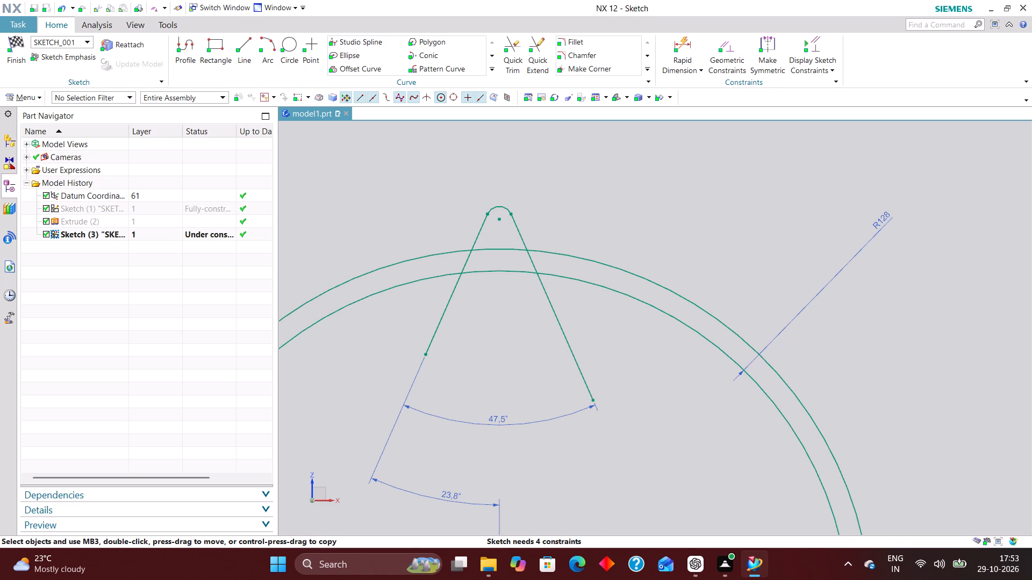
# Add a radial dimension of 5 mm to the tip arc, placed above the tooth tip.
pyautogui.click(679, 37)
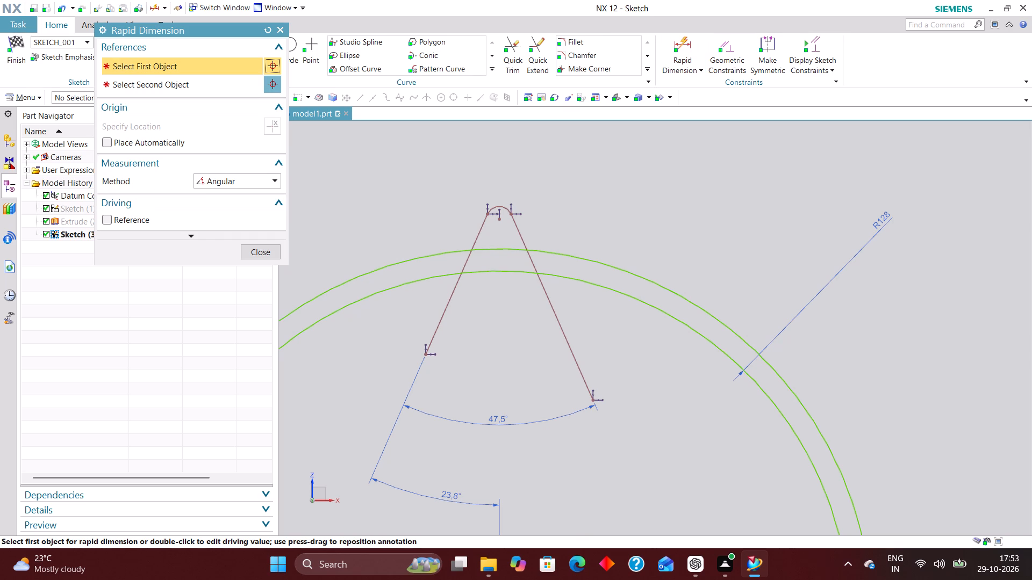
pyautogui.click(247, 181)
pyautogui.click(240, 279)
pyautogui.scroll(4, 521, 193)
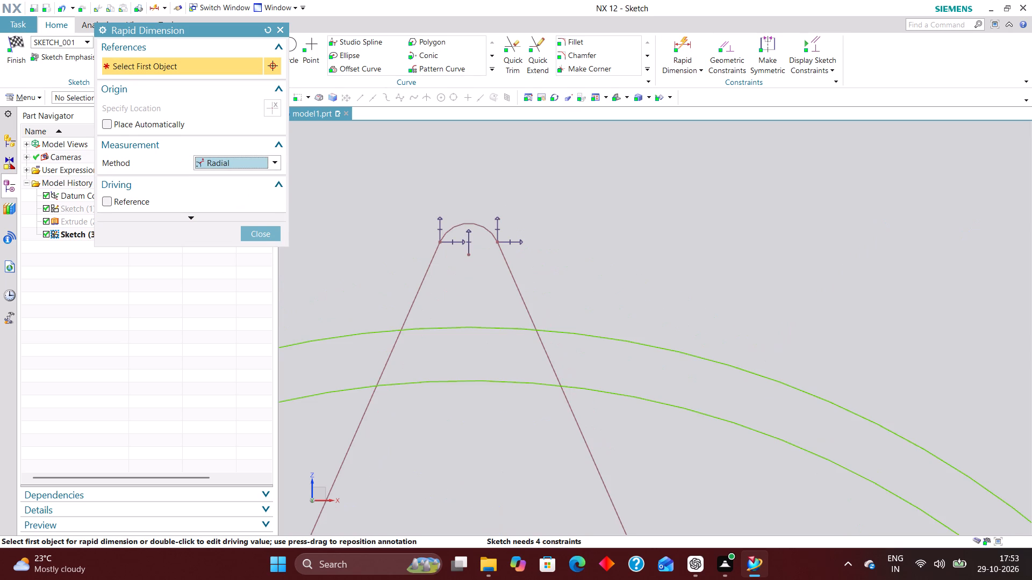
pyautogui.click(470, 222)
pyautogui.click(503, 180)
pyautogui.press('5')
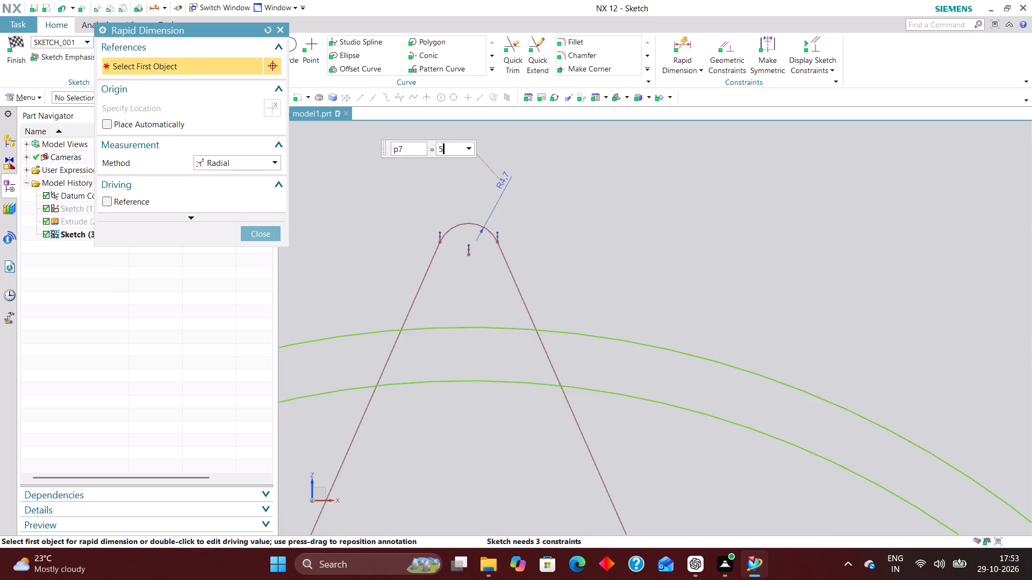
pyautogui.press('Return')
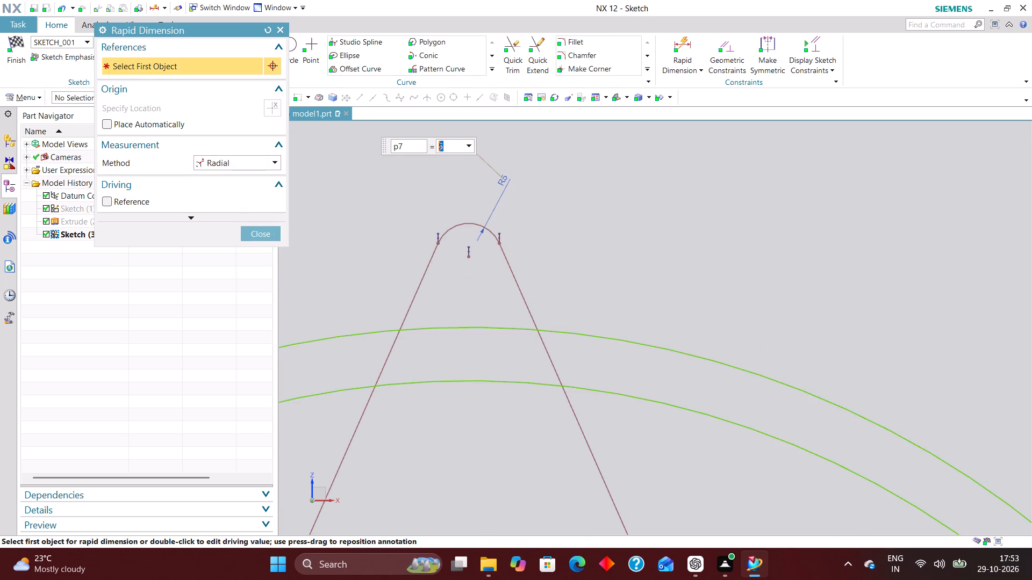
pyautogui.click(267, 229)
# Lower the R5 tip arc so its crest sits just outside the 272 mm circle.
pyautogui.moveTo(467, 255); pyautogui.dragTo(456, 272)
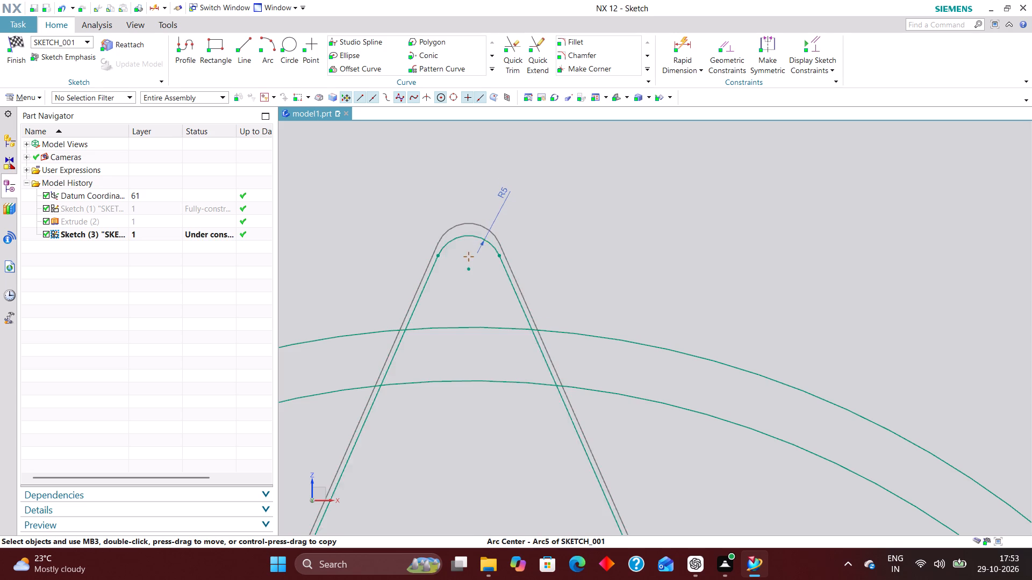
pyautogui.moveTo(456, 272); pyautogui.dragTo(441, 305)
# Shorten both slanted lines so their lower ends lie just inside the R128 circle, with the tip inside the 272 mm circle.
pyautogui.scroll(-3, 448, 223)
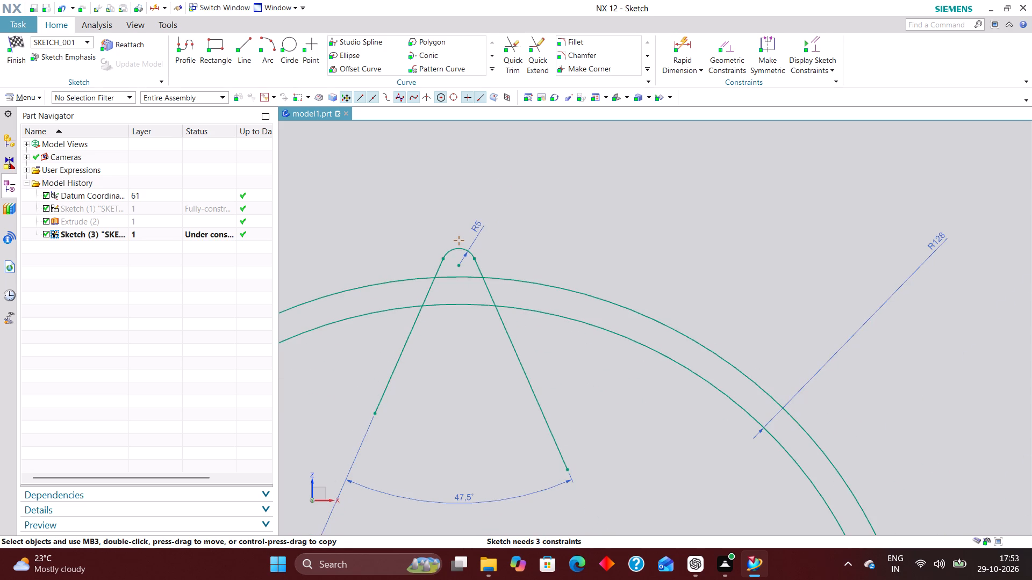
pyautogui.scroll(-2, 518, 182)
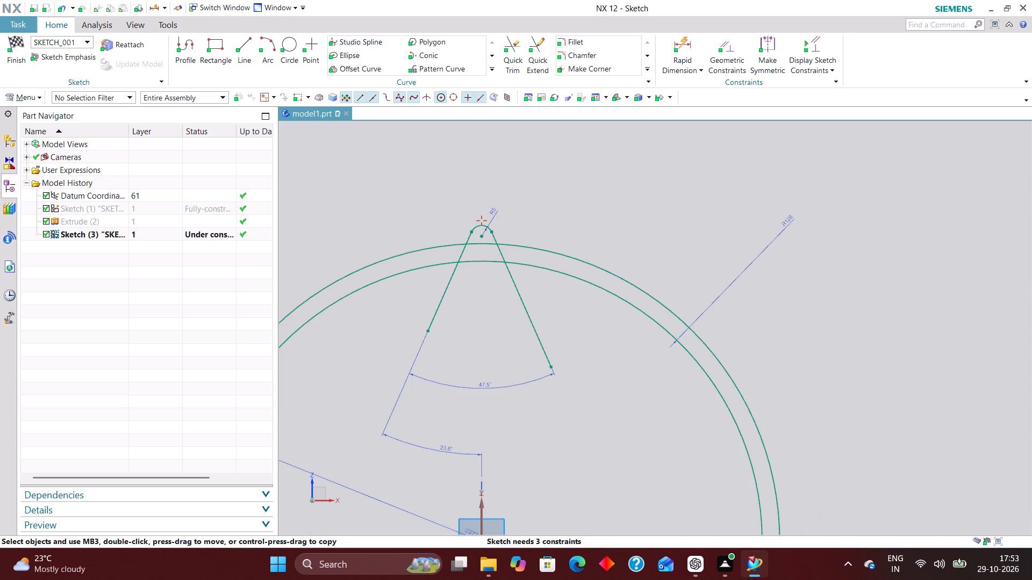
pyautogui.moveTo(425, 330); pyautogui.dragTo(426, 322)
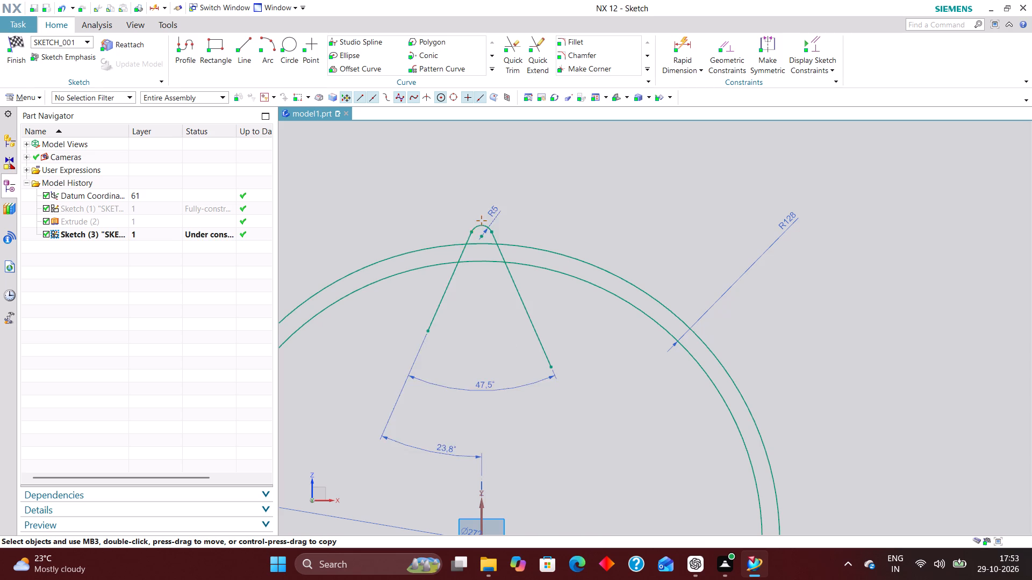
pyautogui.moveTo(426, 322); pyautogui.dragTo(462, 277)
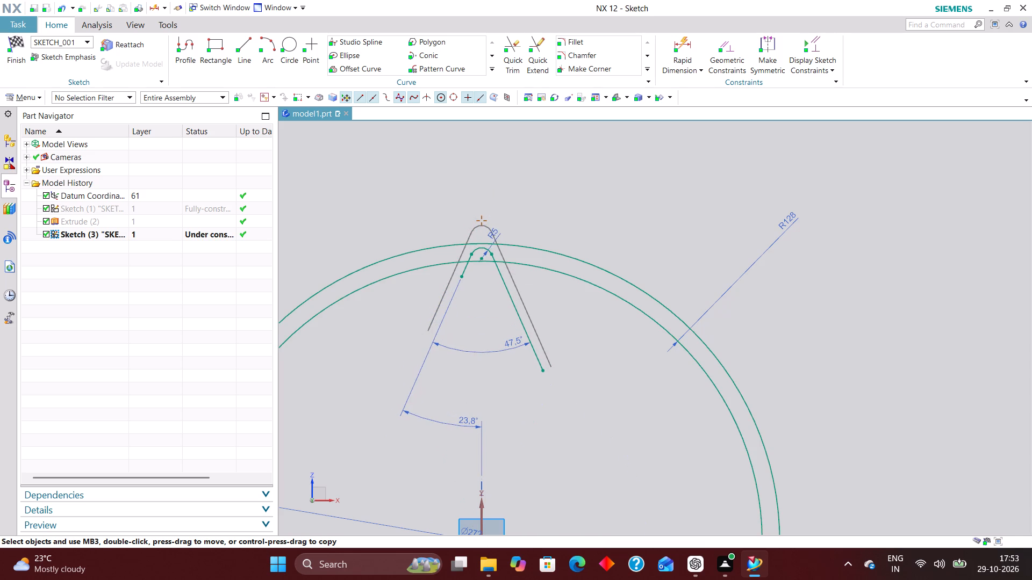
pyautogui.moveTo(462, 277); pyautogui.dragTo(462, 276)
pyautogui.moveTo(542, 369); pyautogui.dragTo(534, 349)
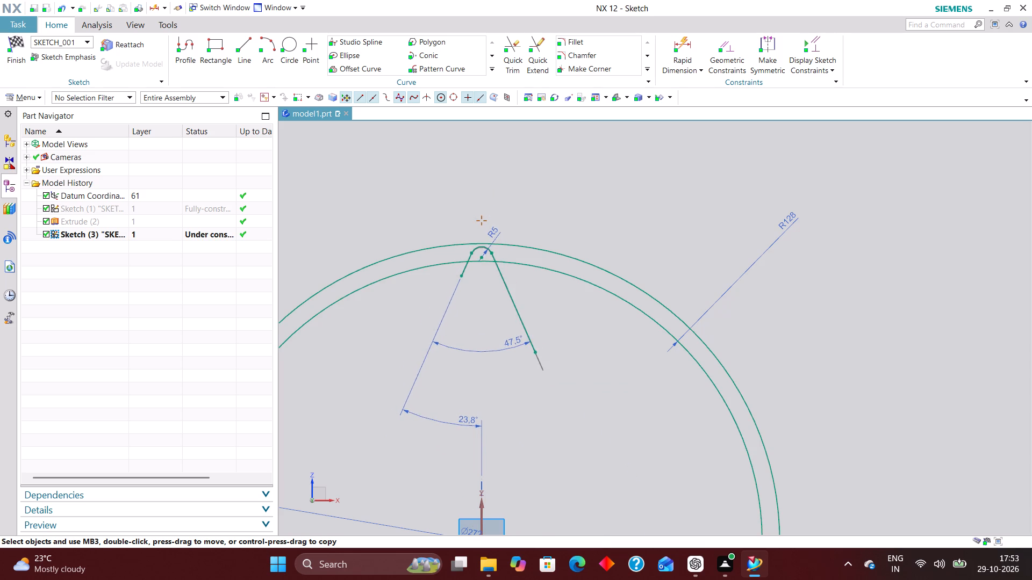
pyautogui.moveTo(534, 349); pyautogui.dragTo(505, 284)
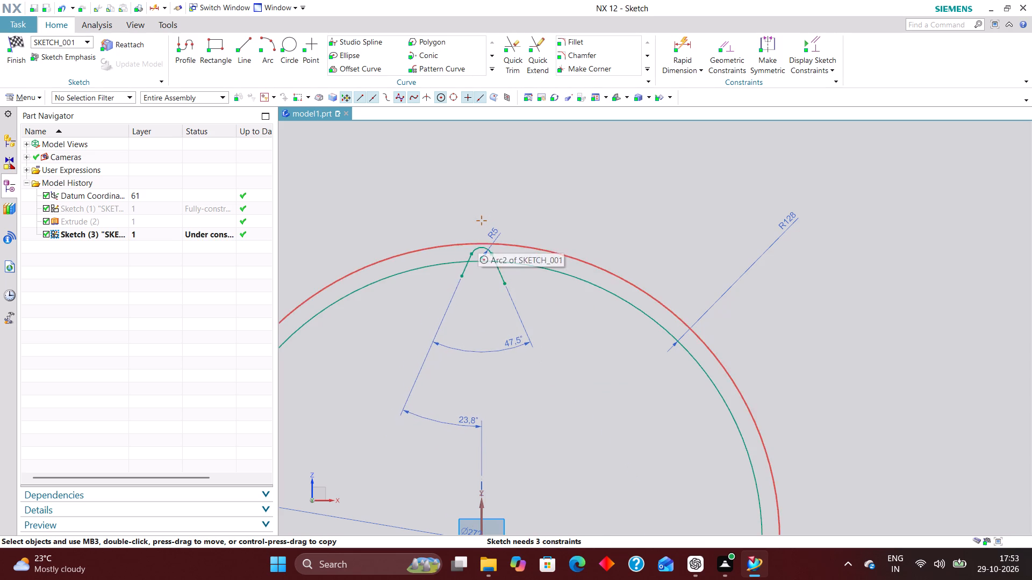
# Shift the R5 tip arc slightly outward so its crest reaches the 272 mm circle.
pyautogui.click(480, 257)
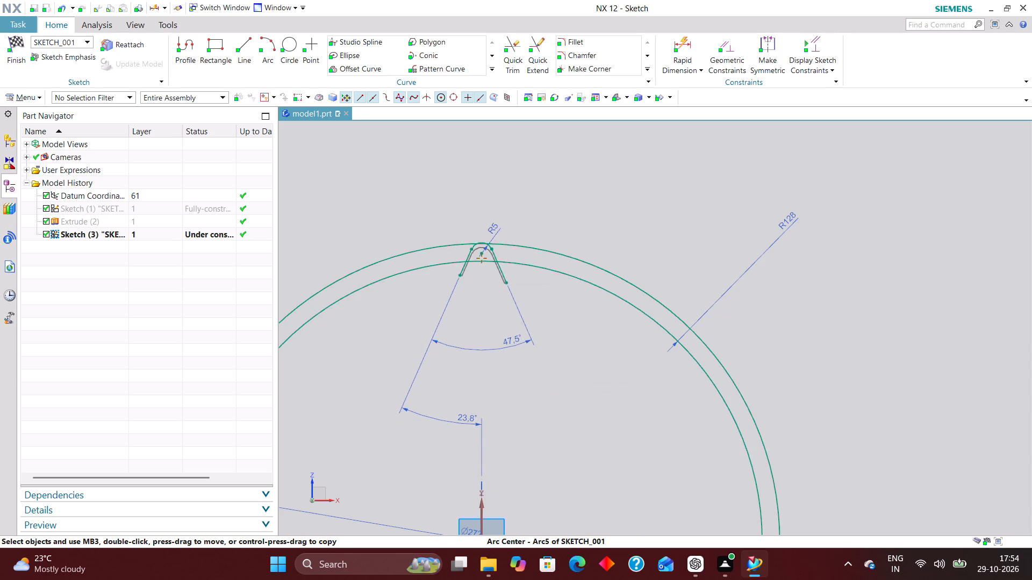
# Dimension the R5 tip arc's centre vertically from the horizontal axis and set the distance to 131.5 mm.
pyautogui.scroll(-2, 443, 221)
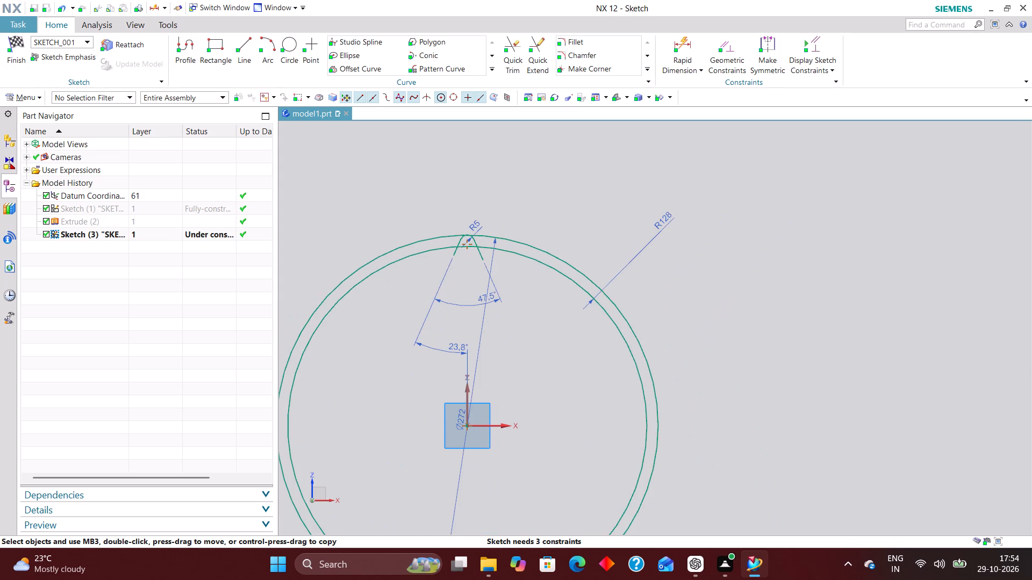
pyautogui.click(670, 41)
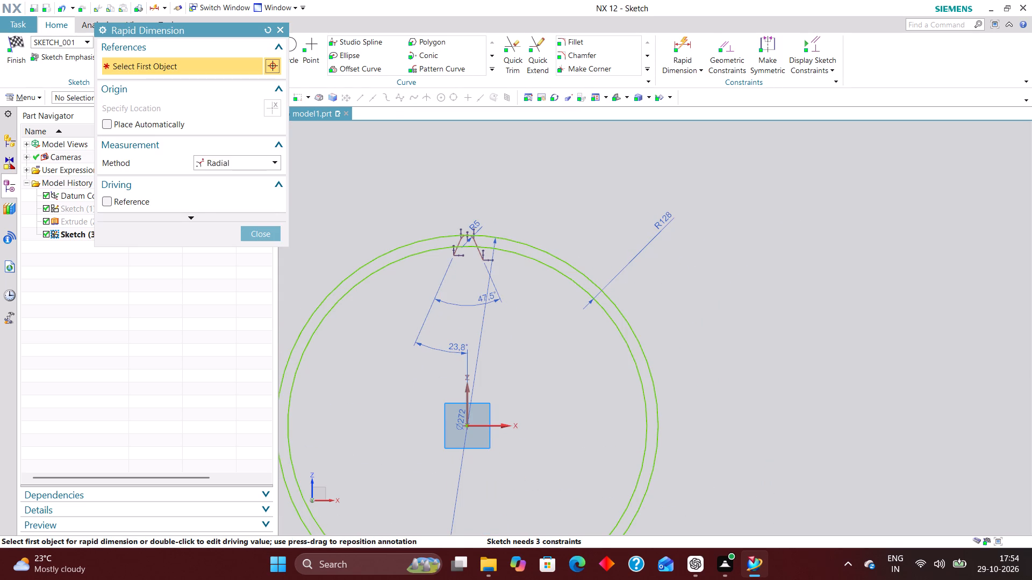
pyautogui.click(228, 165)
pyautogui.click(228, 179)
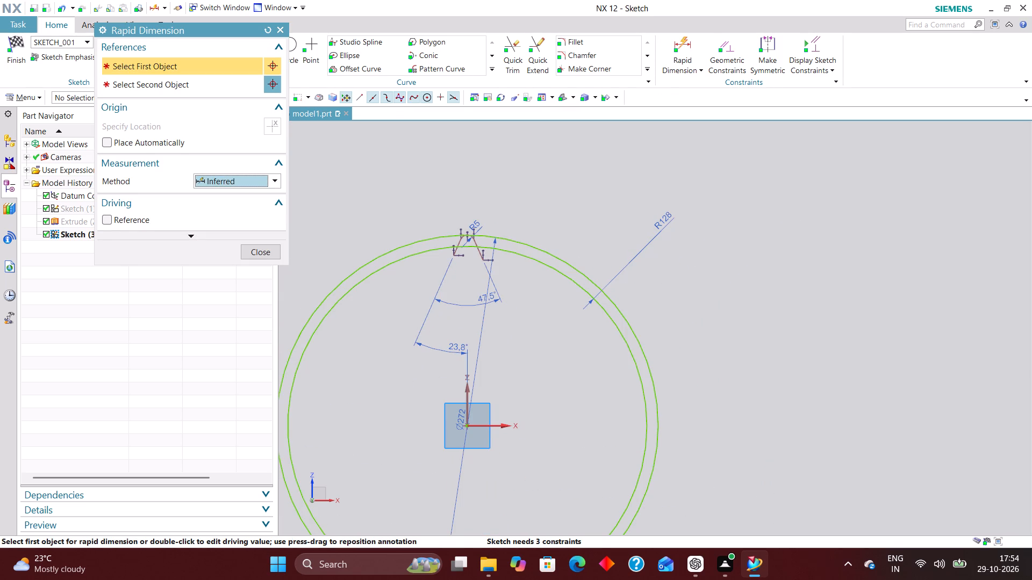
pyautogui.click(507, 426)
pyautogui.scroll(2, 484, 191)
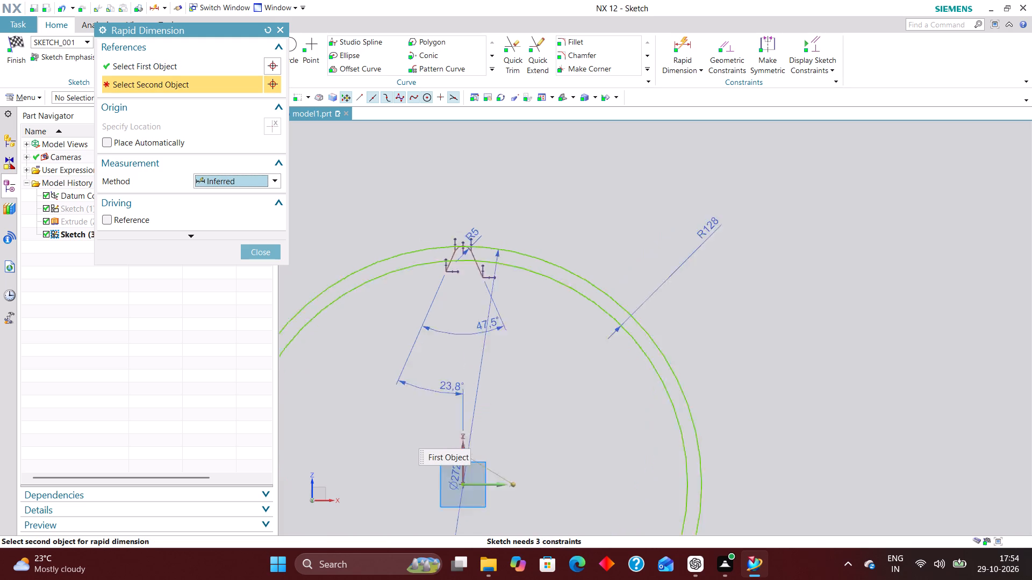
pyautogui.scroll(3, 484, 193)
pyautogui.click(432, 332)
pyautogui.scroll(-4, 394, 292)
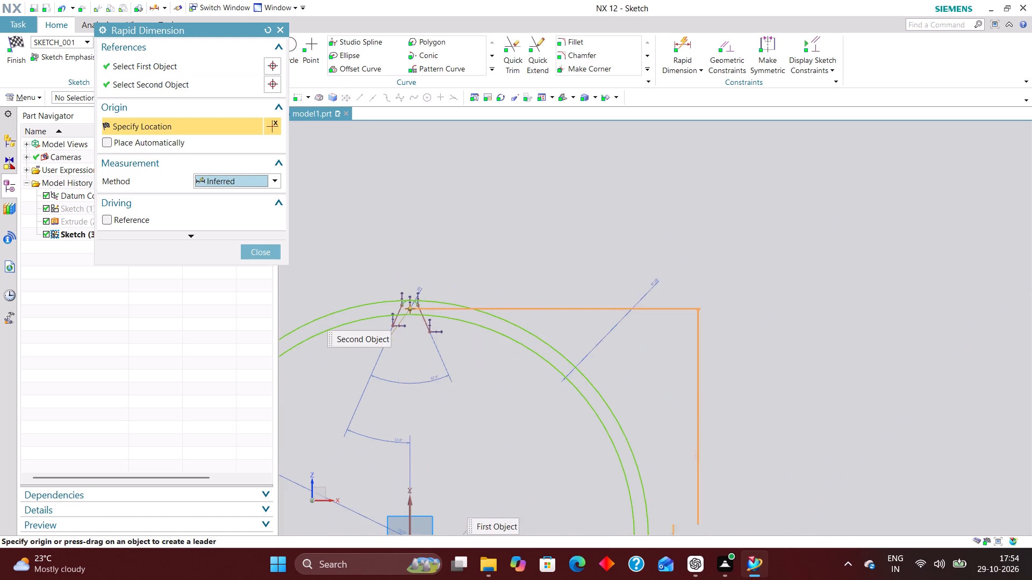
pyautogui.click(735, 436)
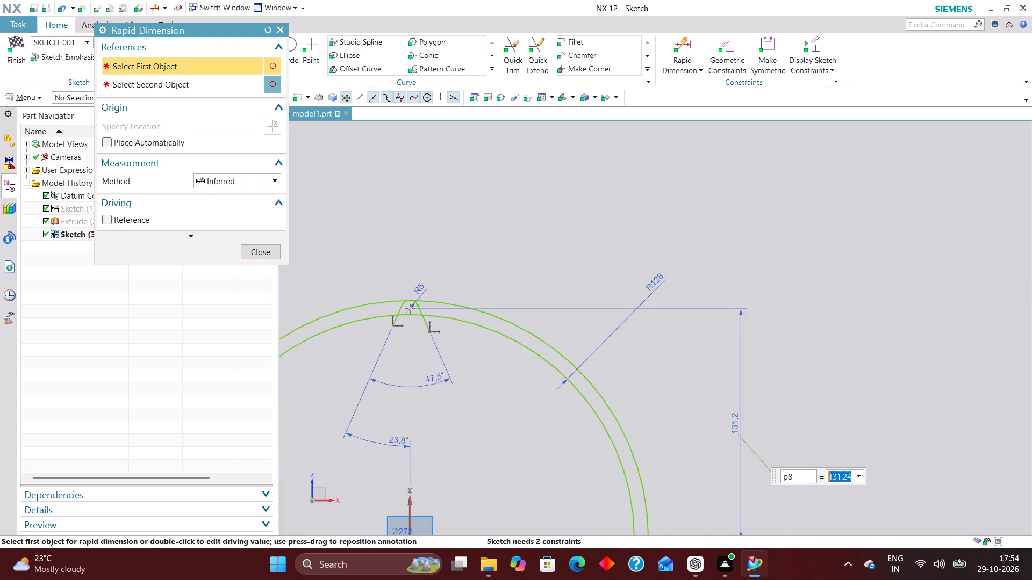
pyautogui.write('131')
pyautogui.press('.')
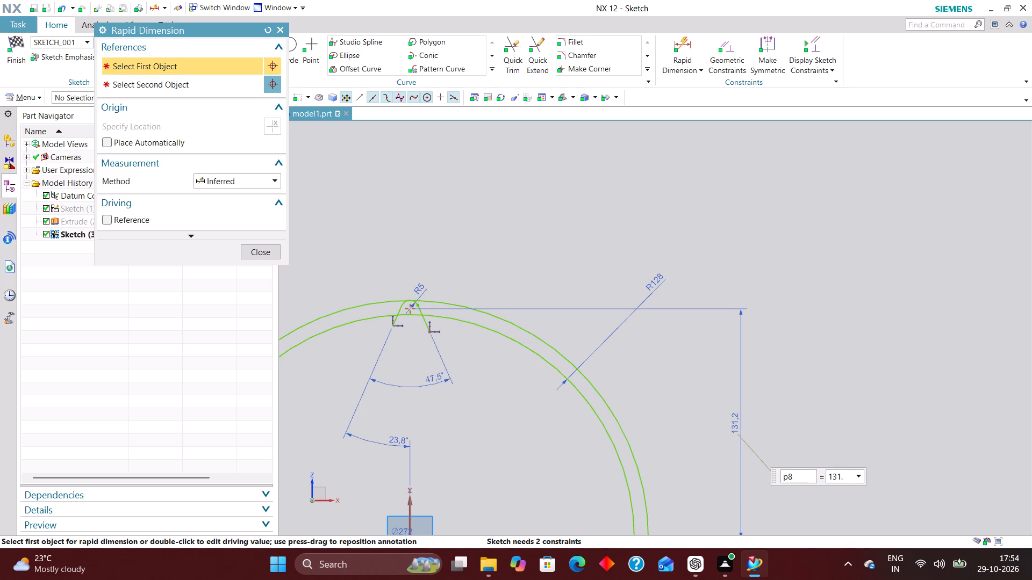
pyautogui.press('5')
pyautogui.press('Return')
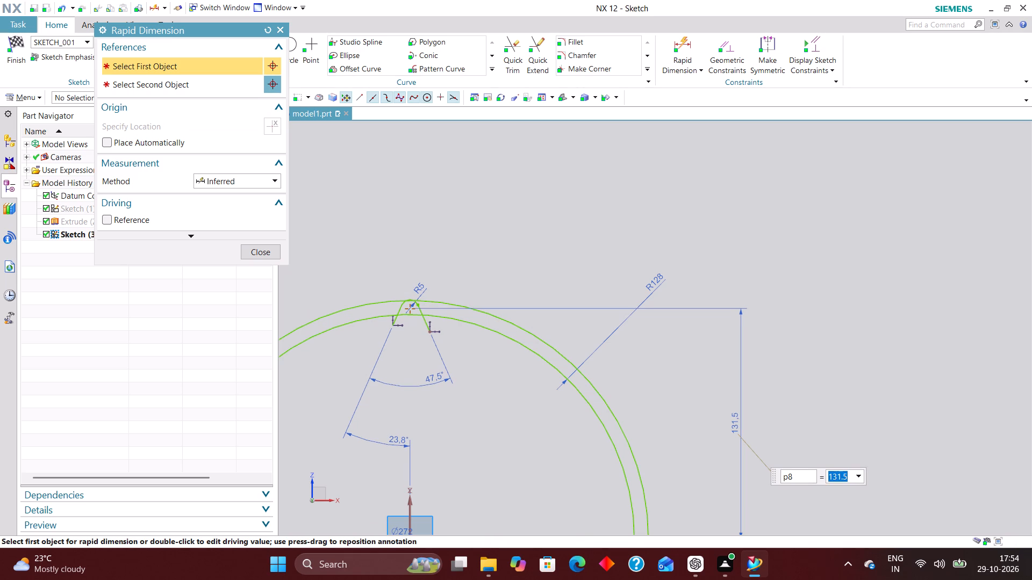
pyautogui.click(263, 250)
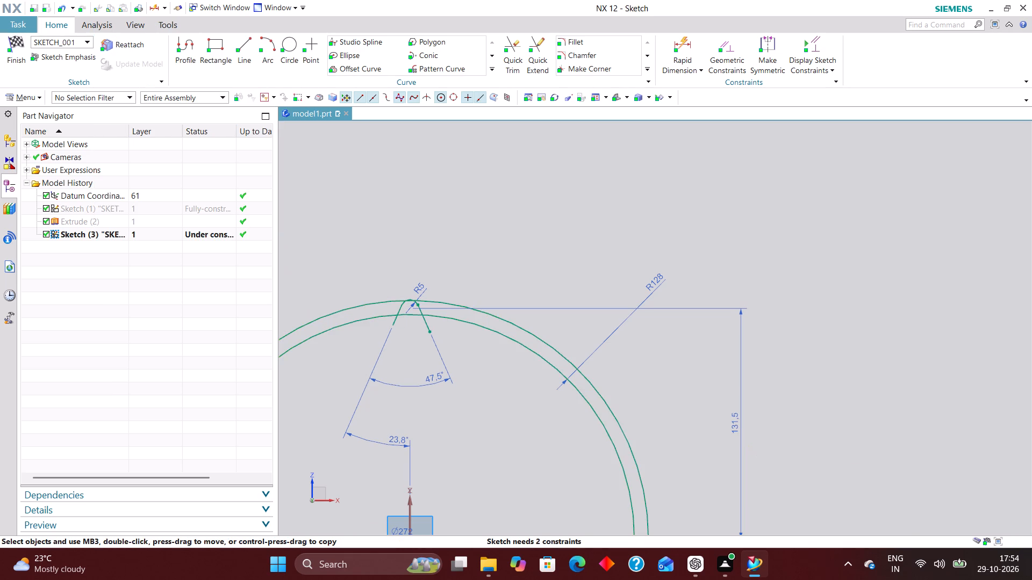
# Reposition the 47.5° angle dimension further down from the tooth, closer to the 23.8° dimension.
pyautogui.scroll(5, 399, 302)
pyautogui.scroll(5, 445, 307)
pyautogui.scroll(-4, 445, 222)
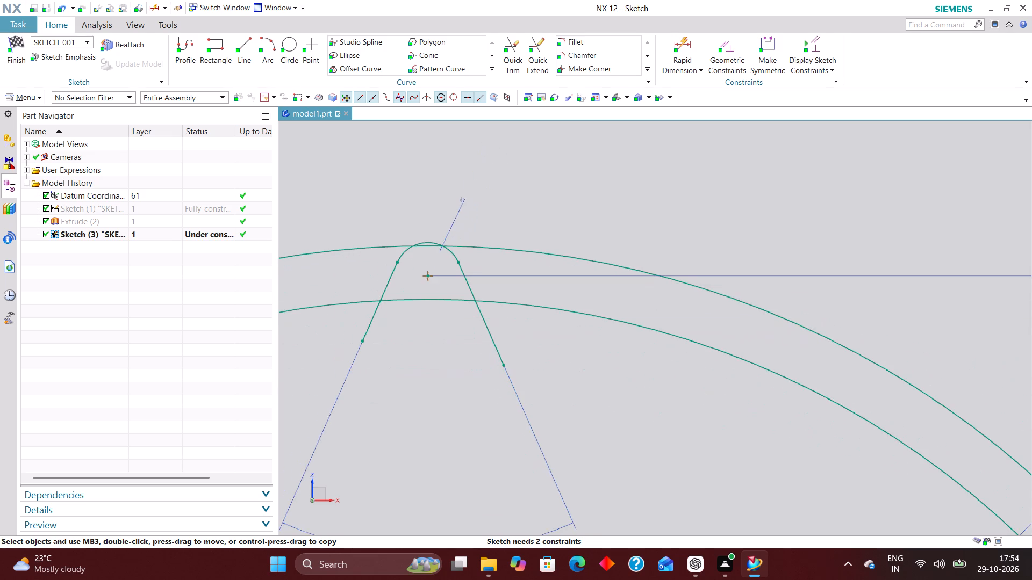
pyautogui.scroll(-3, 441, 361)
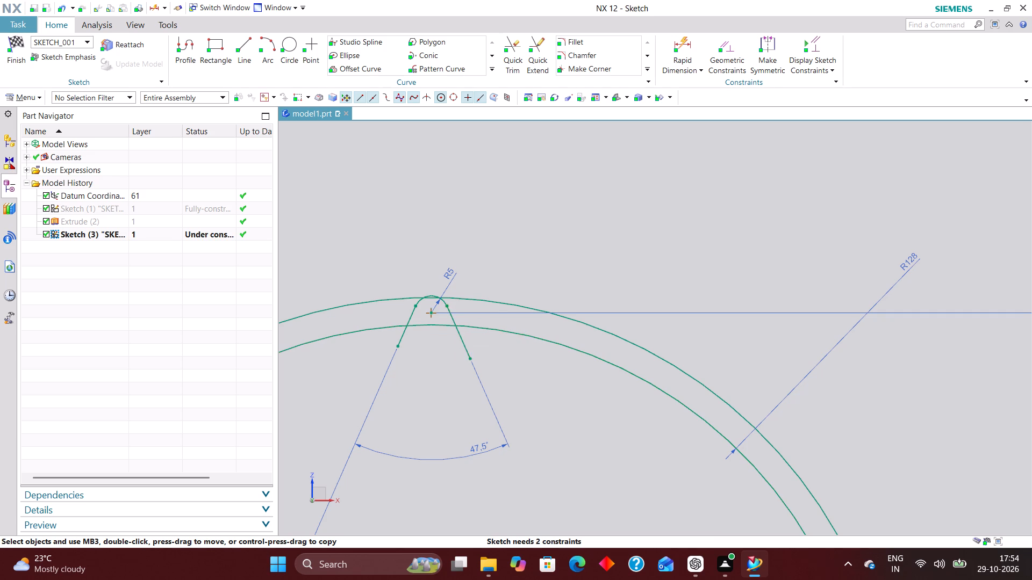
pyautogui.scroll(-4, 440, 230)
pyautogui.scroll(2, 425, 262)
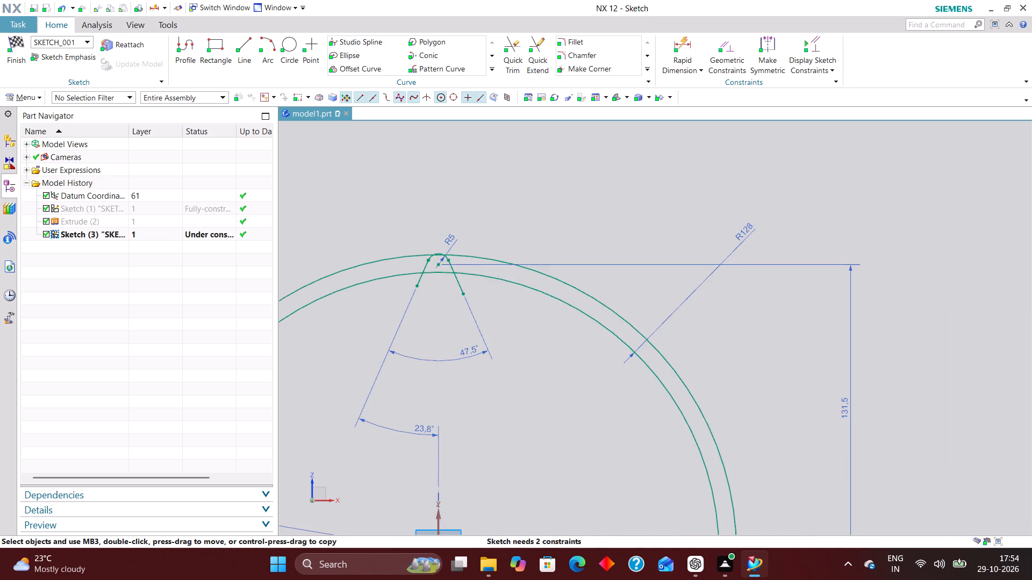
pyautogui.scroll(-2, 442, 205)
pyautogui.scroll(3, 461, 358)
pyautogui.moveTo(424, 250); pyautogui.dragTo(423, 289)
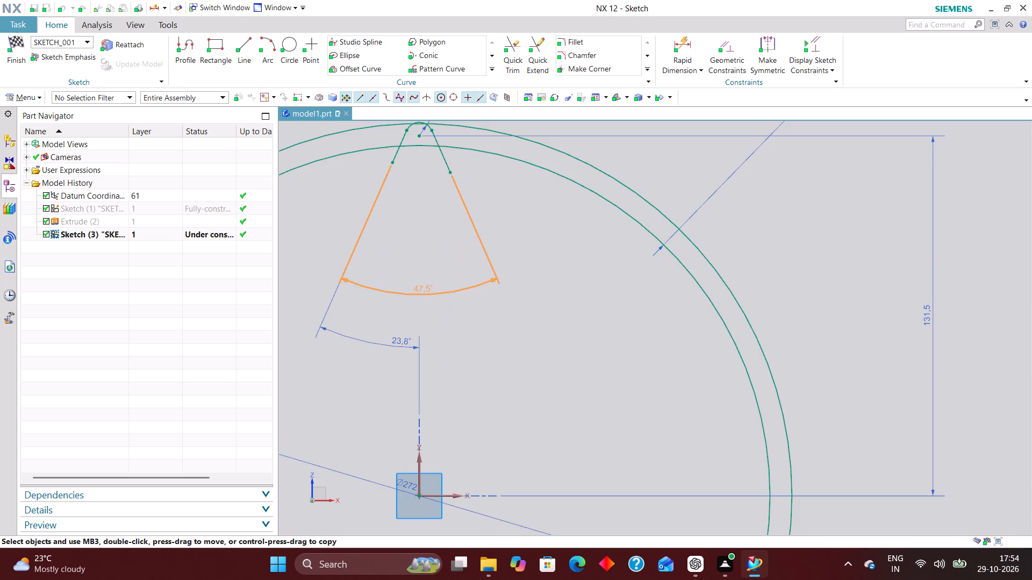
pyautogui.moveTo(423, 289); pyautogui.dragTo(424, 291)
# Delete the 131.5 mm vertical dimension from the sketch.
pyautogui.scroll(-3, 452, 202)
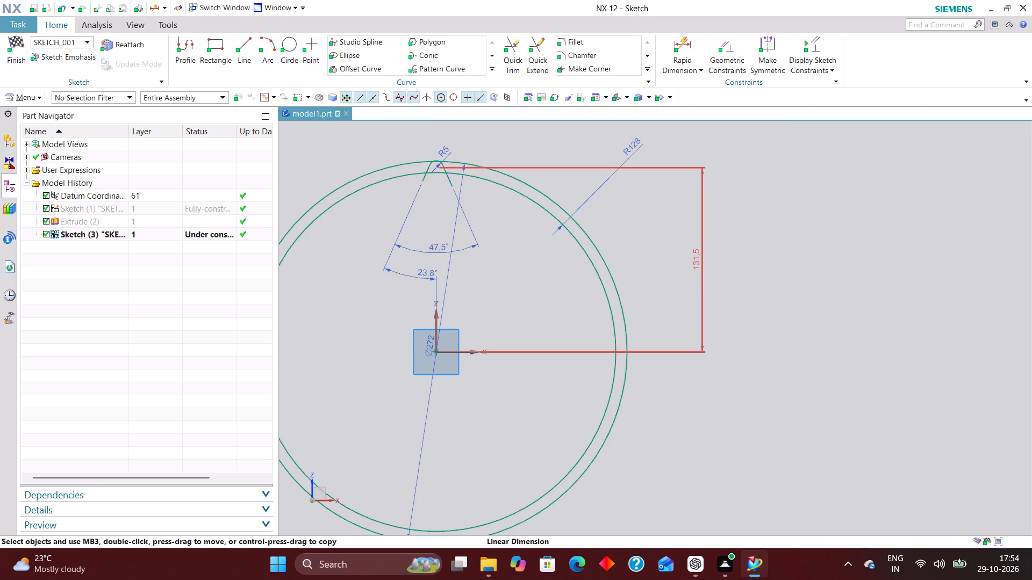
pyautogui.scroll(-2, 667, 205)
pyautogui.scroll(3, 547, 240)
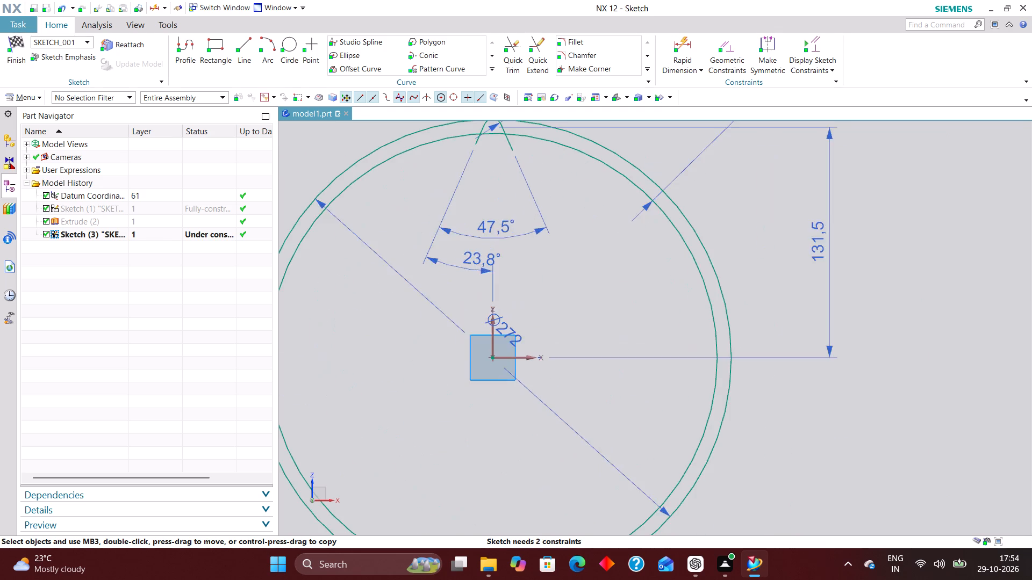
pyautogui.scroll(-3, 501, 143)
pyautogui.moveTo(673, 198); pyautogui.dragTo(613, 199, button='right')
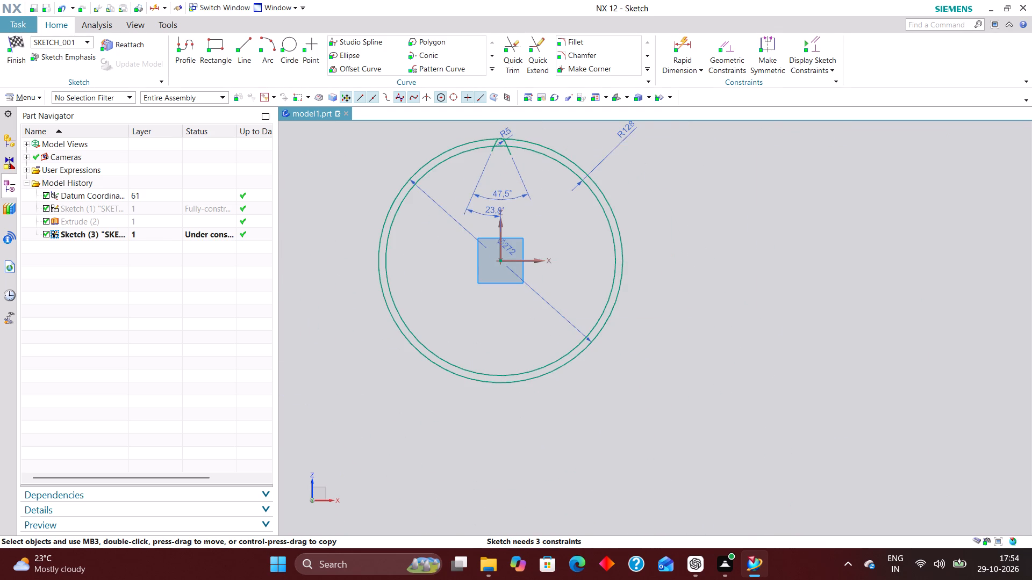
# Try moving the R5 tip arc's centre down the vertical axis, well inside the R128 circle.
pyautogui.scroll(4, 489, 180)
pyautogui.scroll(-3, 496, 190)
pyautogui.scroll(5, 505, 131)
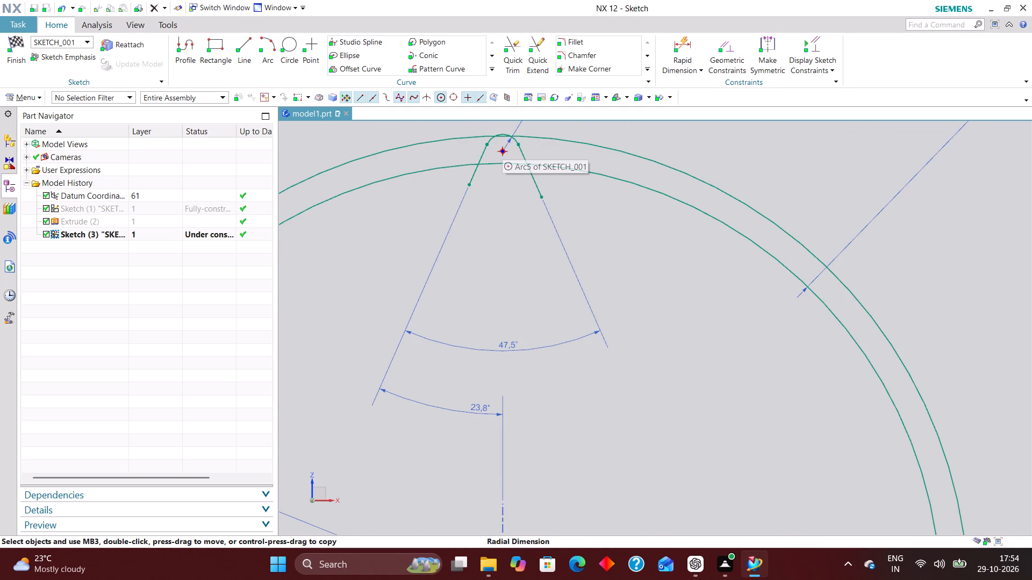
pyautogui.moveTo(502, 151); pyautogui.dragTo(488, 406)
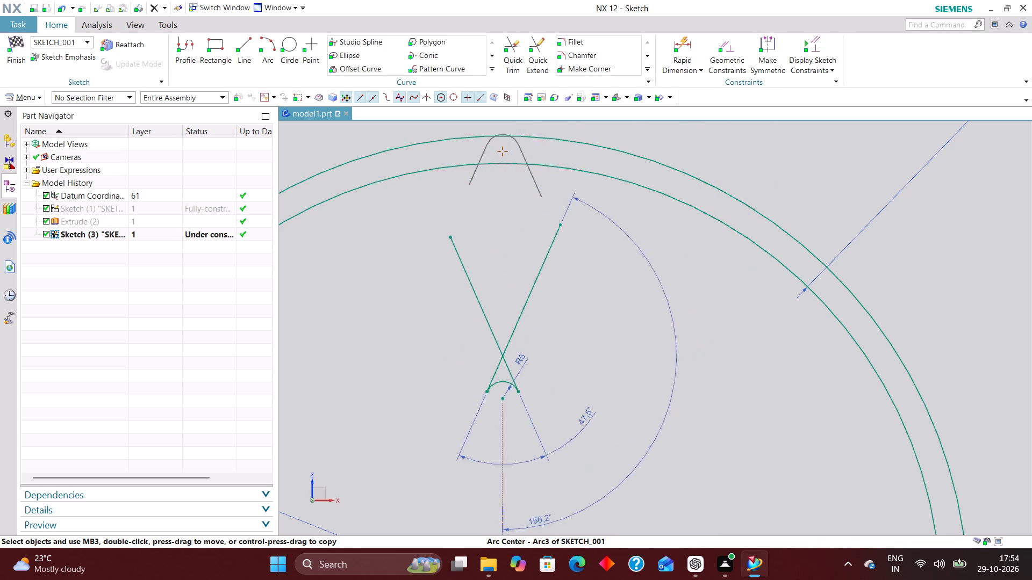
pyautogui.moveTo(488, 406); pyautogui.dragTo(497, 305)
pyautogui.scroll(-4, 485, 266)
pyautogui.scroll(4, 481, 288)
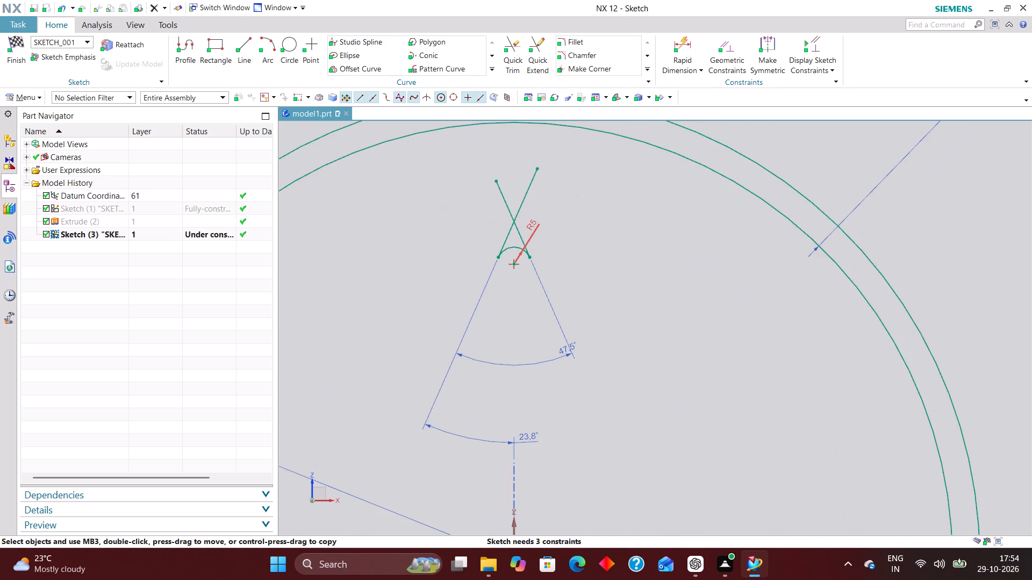
# Delete both slanted tooth lines and the R5 tip arc, keeping the 272 mm and R128 circles.
pyautogui.moveTo(523, 224); pyautogui.dragTo(496, 205, button='right')
pyautogui.moveTo(527, 197); pyautogui.dragTo(487, 197, button='right')
pyautogui.moveTo(505, 205); pyautogui.dragTo(481, 211, button='right')
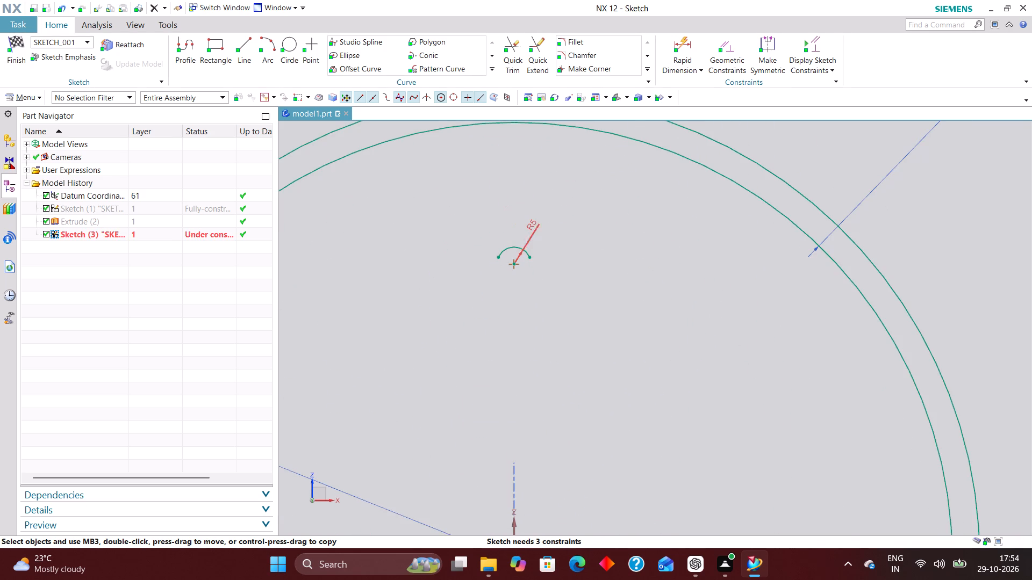
pyautogui.moveTo(522, 249); pyautogui.dragTo(430, 255, button='right')
# Draw two slanted lines across both circles at the wheel's bottom, spreading apart downward from inside the R128 circle.
pyautogui.scroll(-6, 524, 195)
pyautogui.scroll(3, 530, 371)
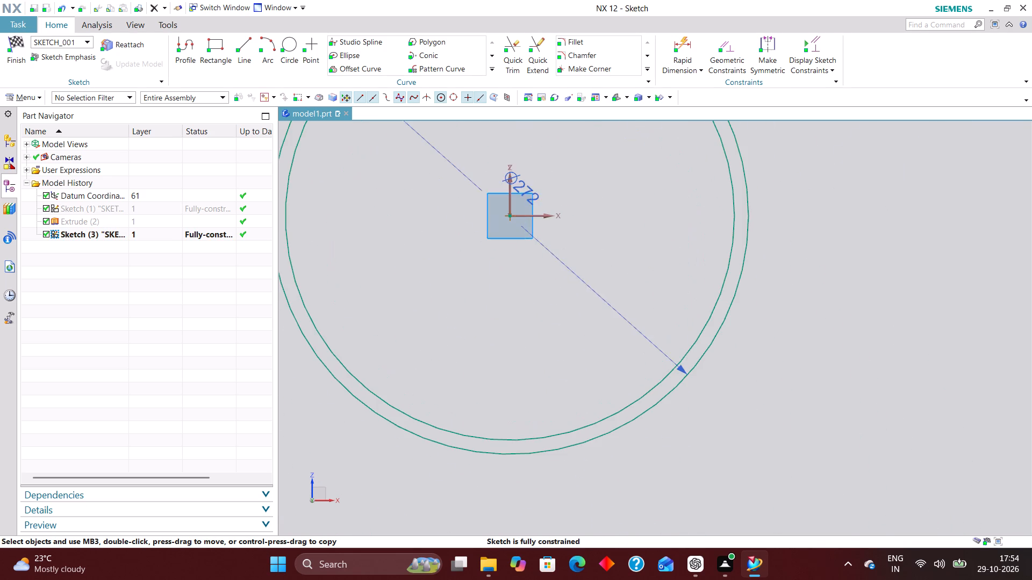
pyautogui.click(242, 46)
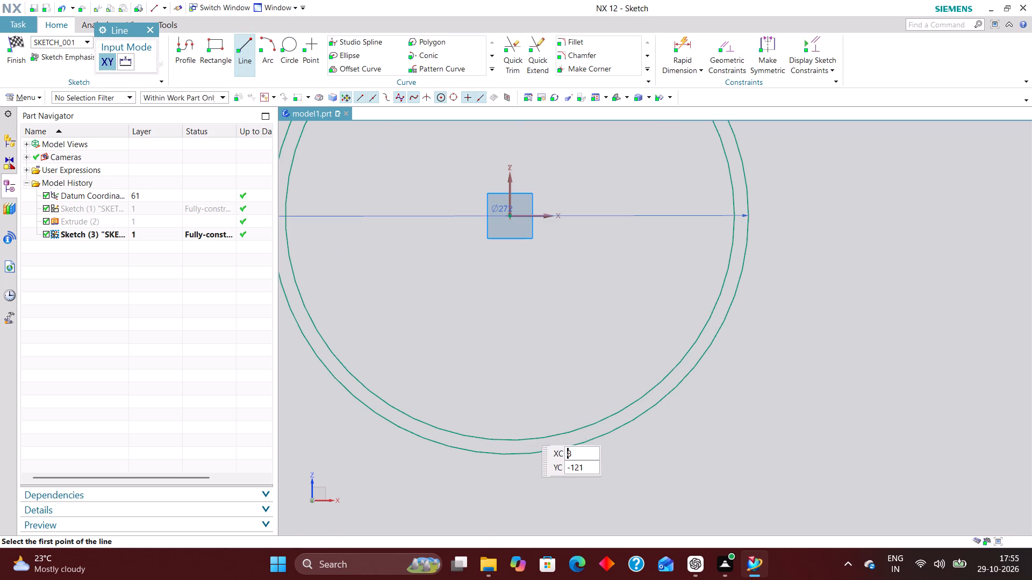
pyautogui.click(514, 414)
pyautogui.click(473, 483)
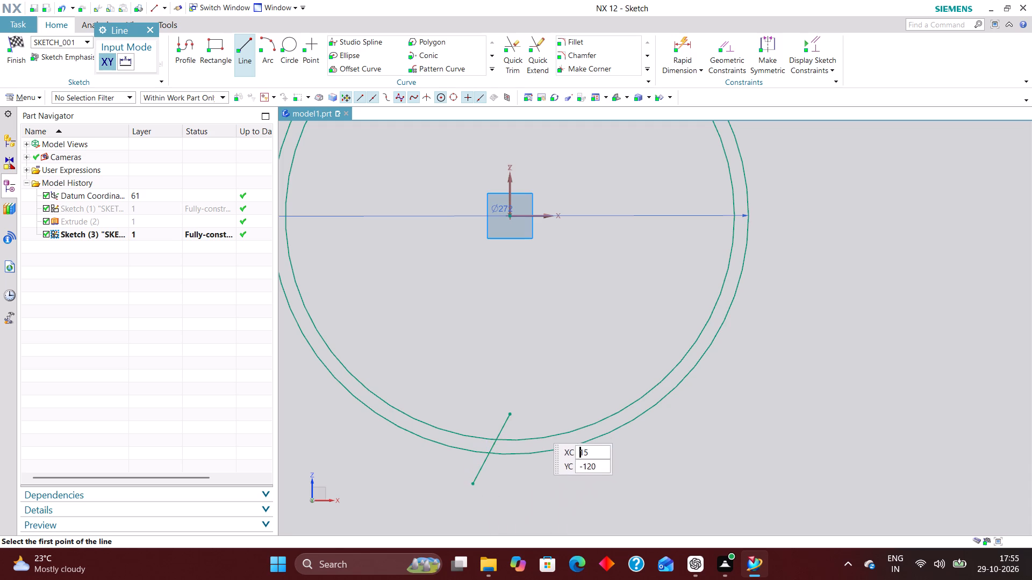
pyautogui.click(534, 412)
pyautogui.click(569, 481)
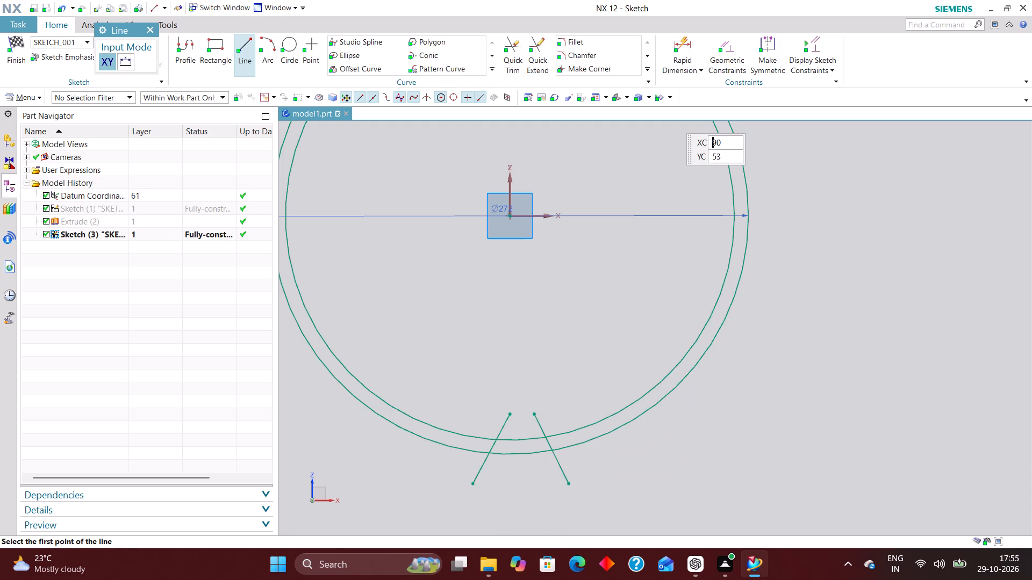
# Join the upper ends of the two slanted lines with an upward-bulging arc of about 7.4 mm radius.
pyautogui.click(265, 44)
pyautogui.scroll(1, 509, 407)
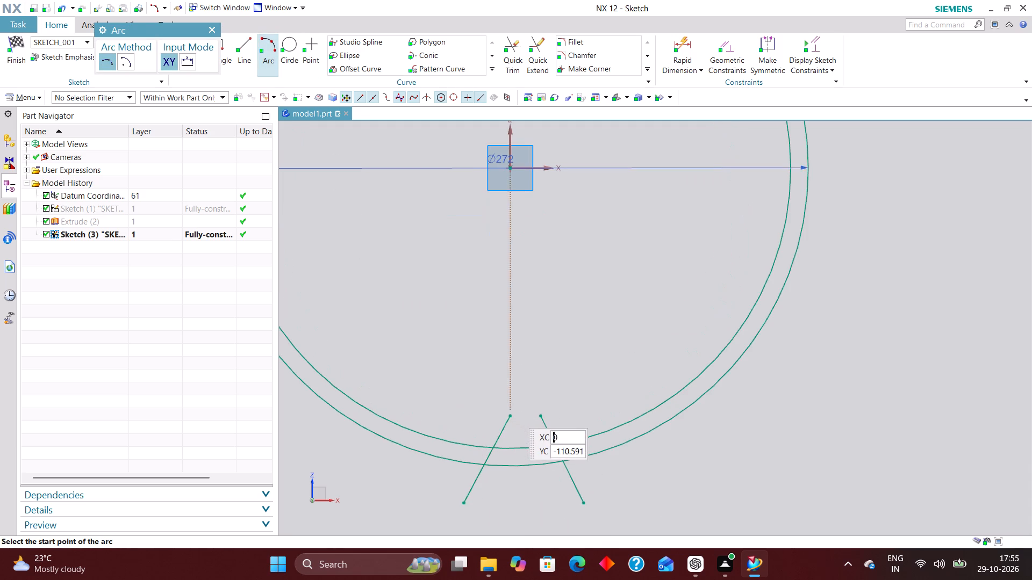
pyautogui.click(511, 412)
pyautogui.click(541, 411)
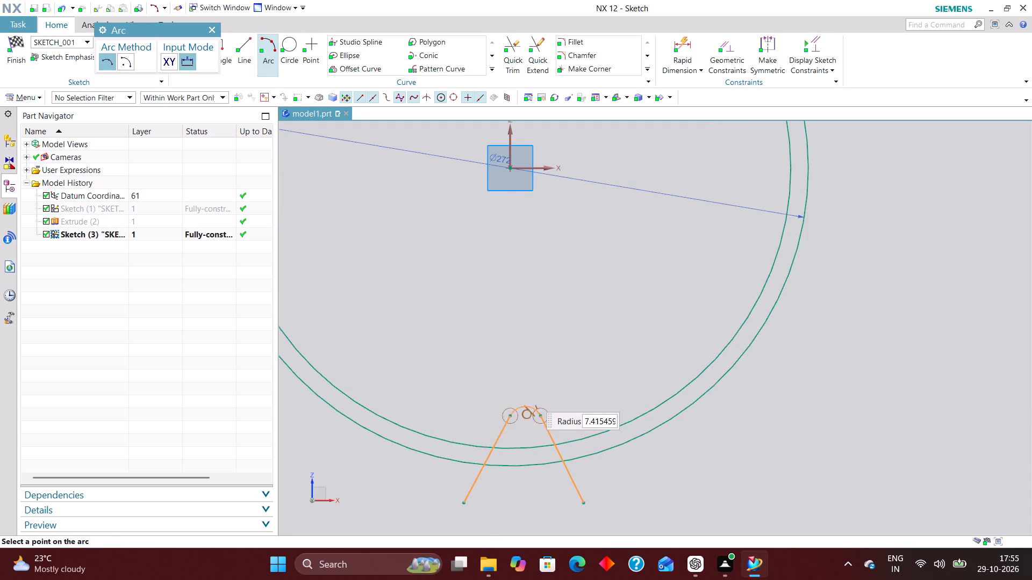
pyautogui.click(529, 394)
# Constrain the new arc's centre point to lie on the sketch's vertical axis.
pyautogui.click(716, 52)
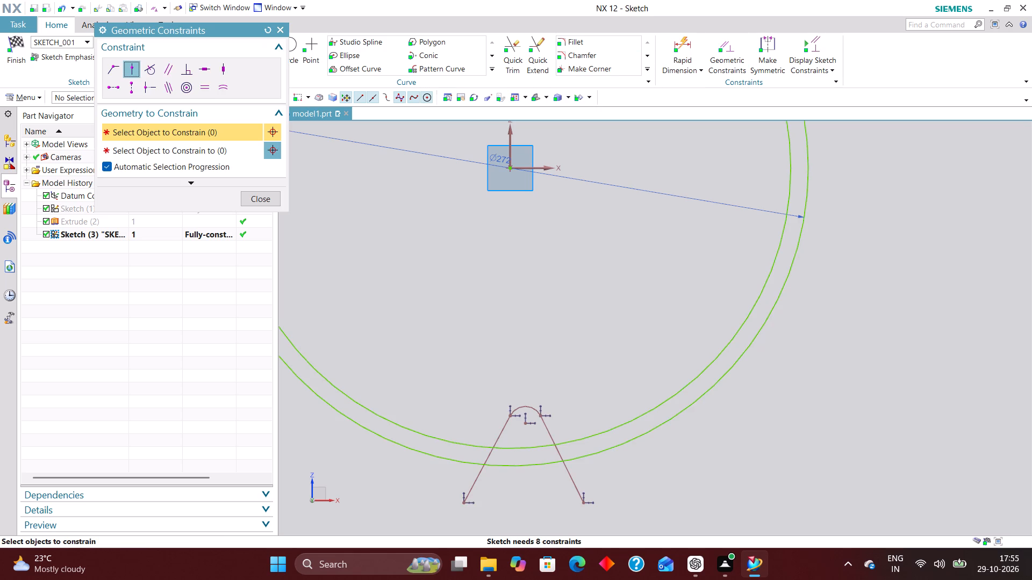
pyautogui.click(524, 423)
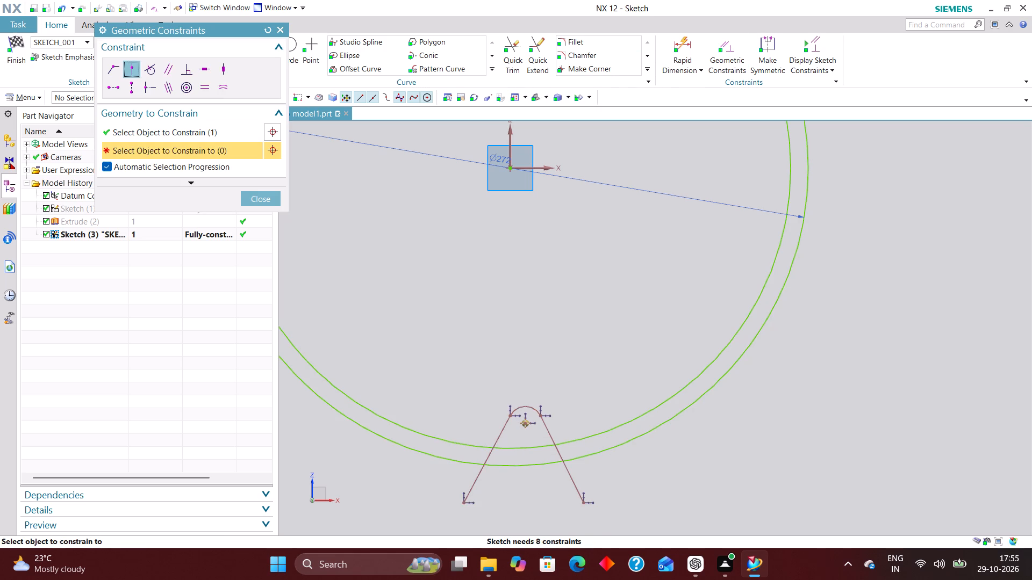
pyautogui.click(510, 142)
# Add an angular dimension of 47.5/2 degrees between the left slanted tooth line and the sketch's vertical axis.
pyautogui.scroll(-1, 489, 223)
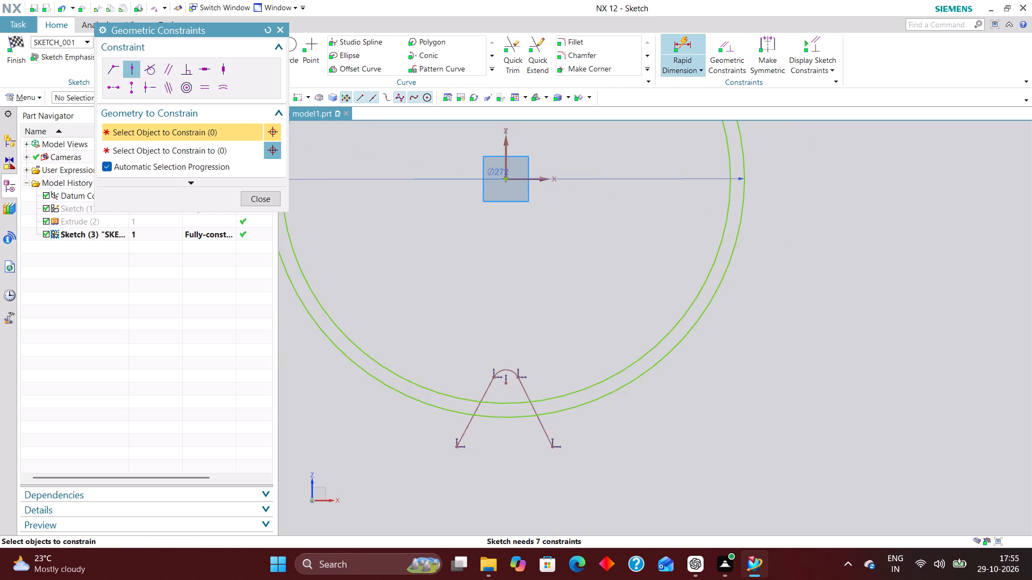
pyautogui.click(684, 40)
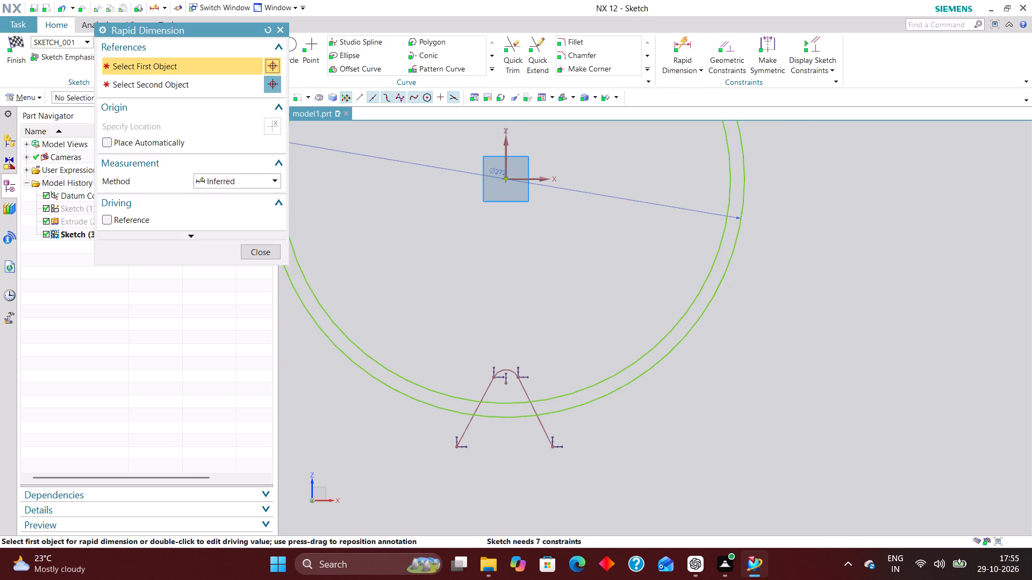
pyautogui.click(242, 189)
pyautogui.click(260, 183)
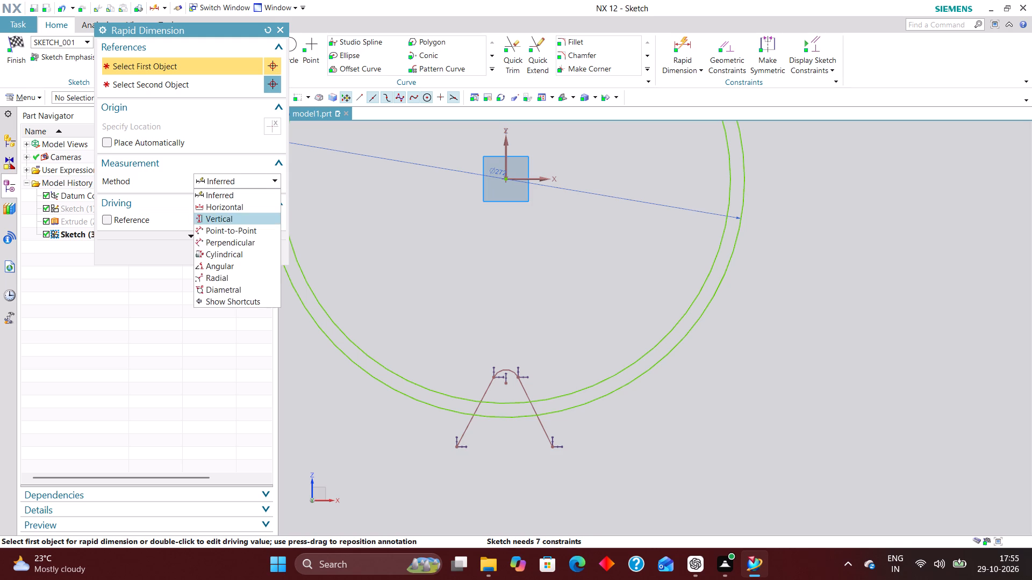
pyautogui.click(249, 264)
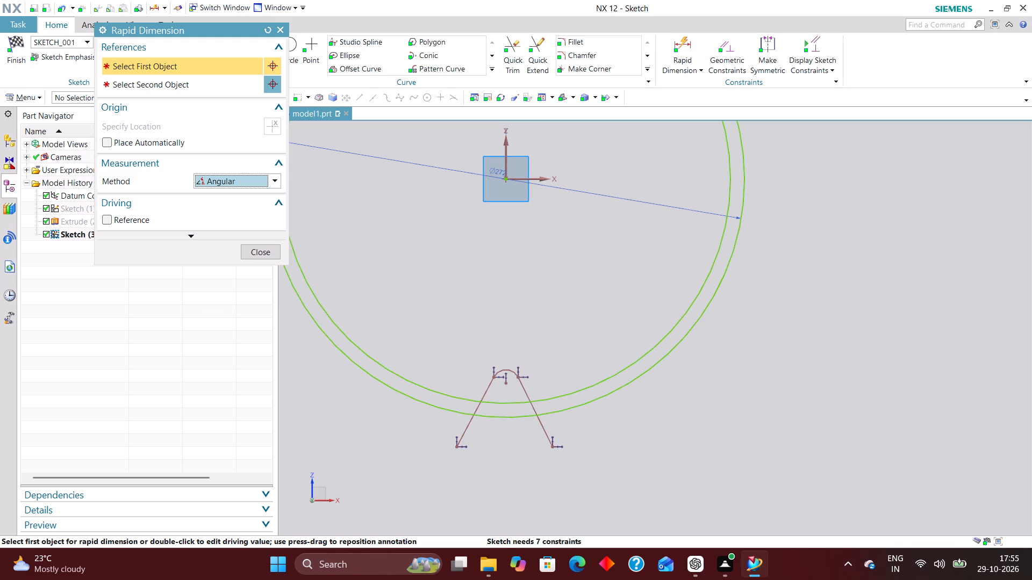
pyautogui.scroll(1, 481, 425)
pyautogui.click(463, 429)
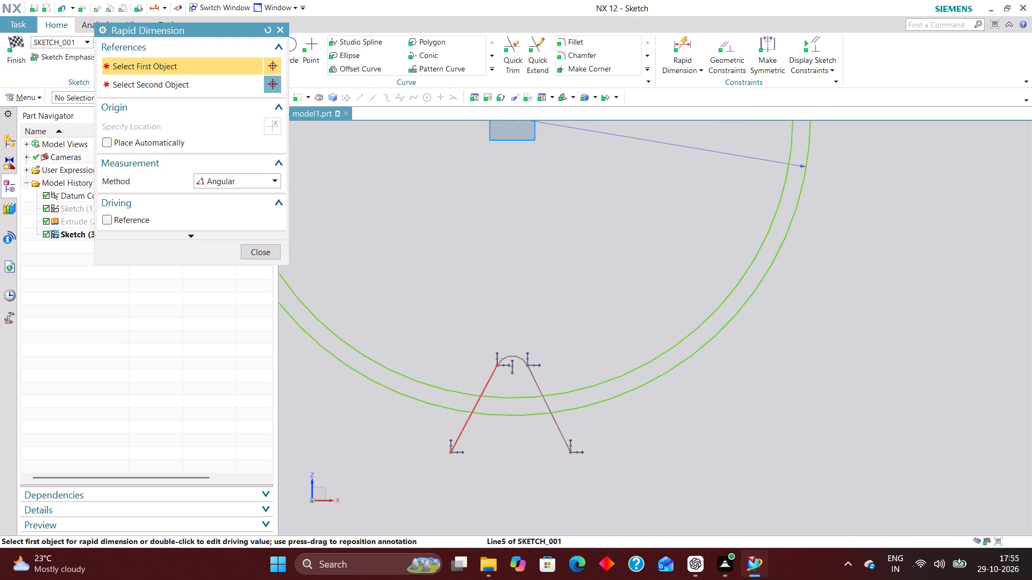
pyautogui.scroll(-2, 500, 467)
pyautogui.click(507, 217)
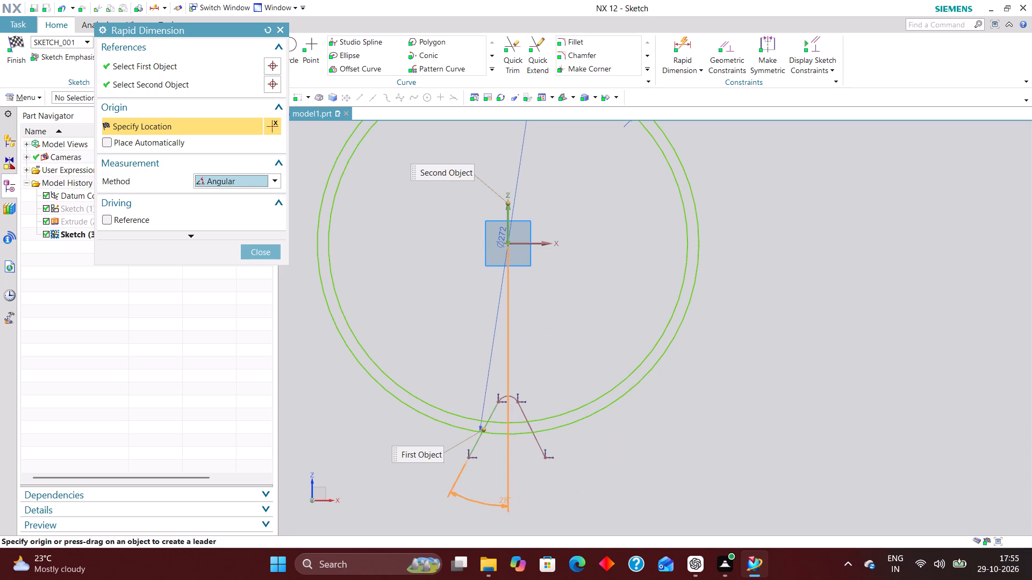
pyautogui.click(472, 502)
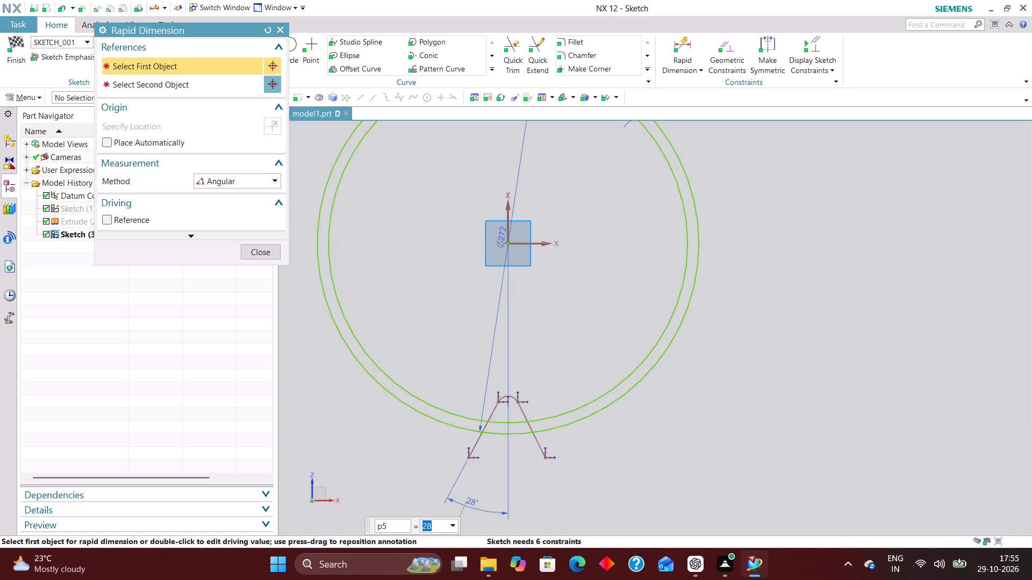
pyautogui.write('47')
pyautogui.write('.5/')
pyautogui.press('2')
pyautogui.press('Return')
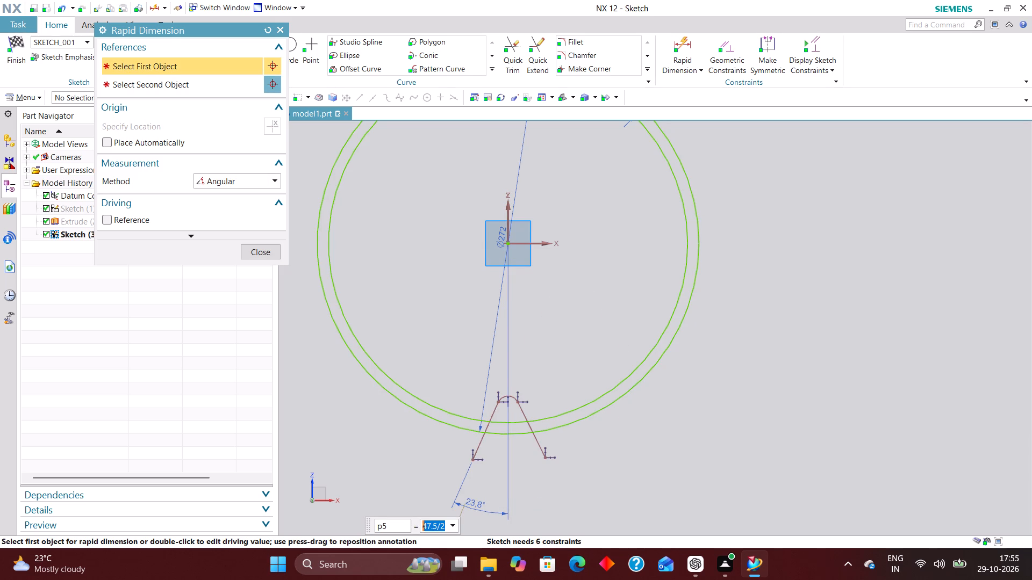
# Add an angular dimension of 47.5° between the two slanted tooth lines.
pyautogui.scroll(2, 519, 474)
pyautogui.click(474, 431)
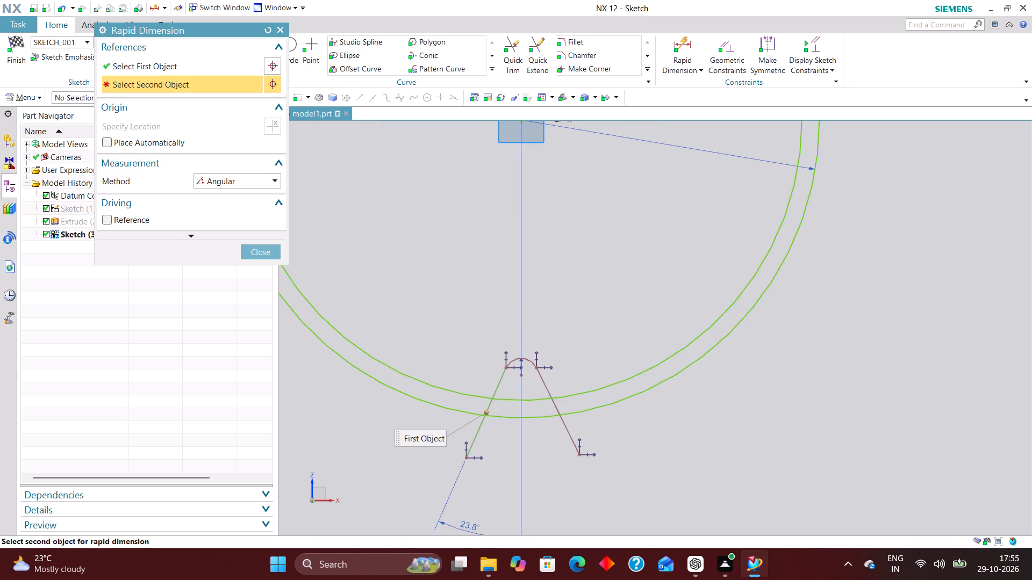
pyautogui.click(570, 435)
pyautogui.scroll(-3, 535, 404)
pyautogui.click(532, 504)
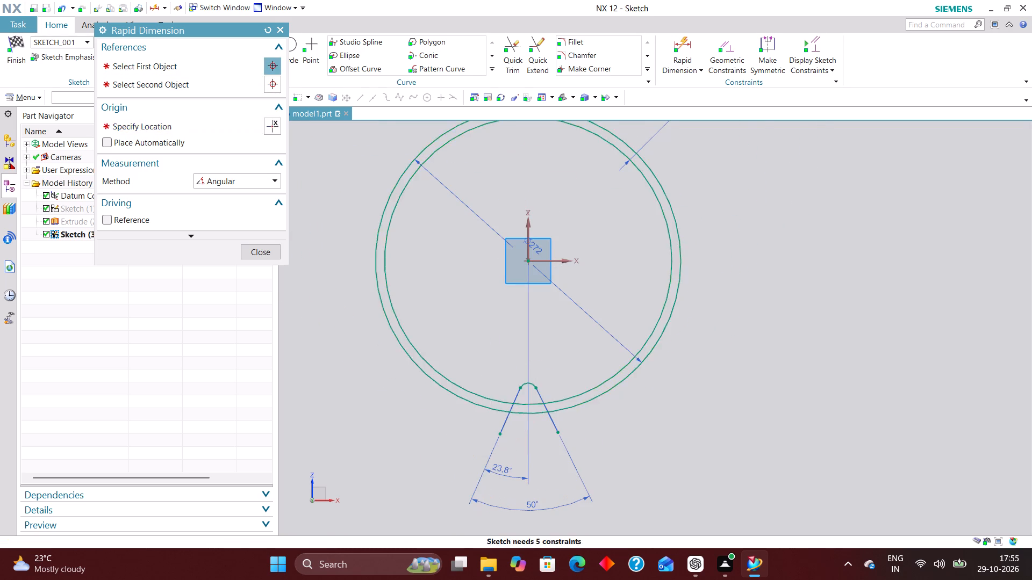
pyautogui.write('47.5')
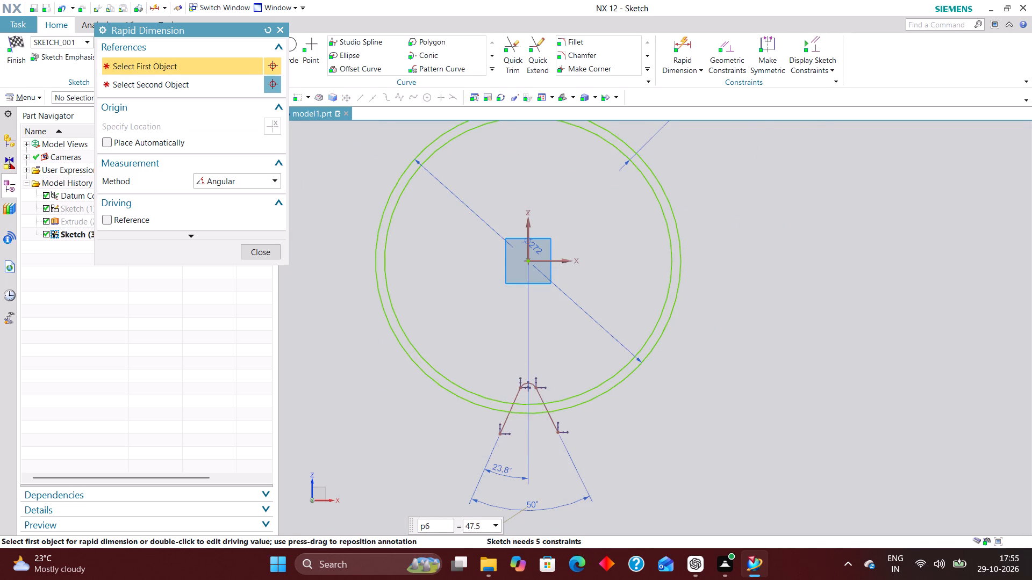
pyautogui.press('Return')
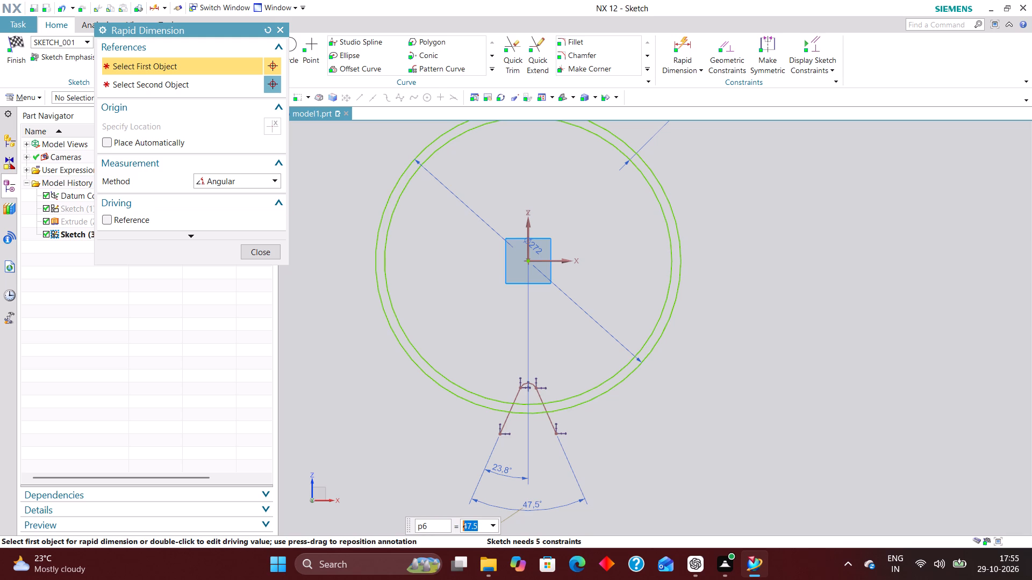
pyautogui.click(255, 248)
# Add a radial dimension of 5 mm to the arc joining the slanted lines' upper ends.
pyautogui.scroll(1, 622, 472)
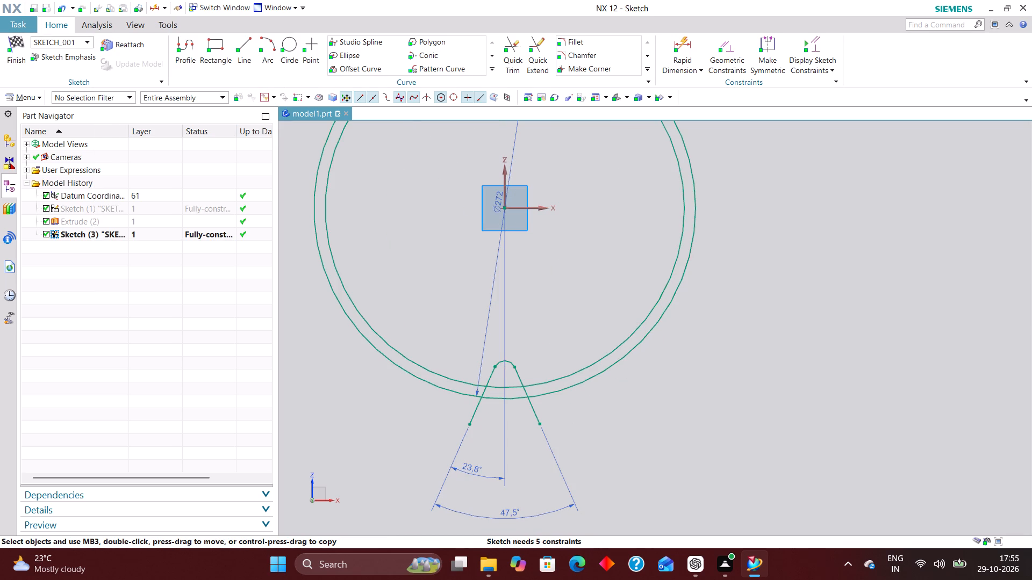
pyautogui.click(682, 41)
pyautogui.click(232, 173)
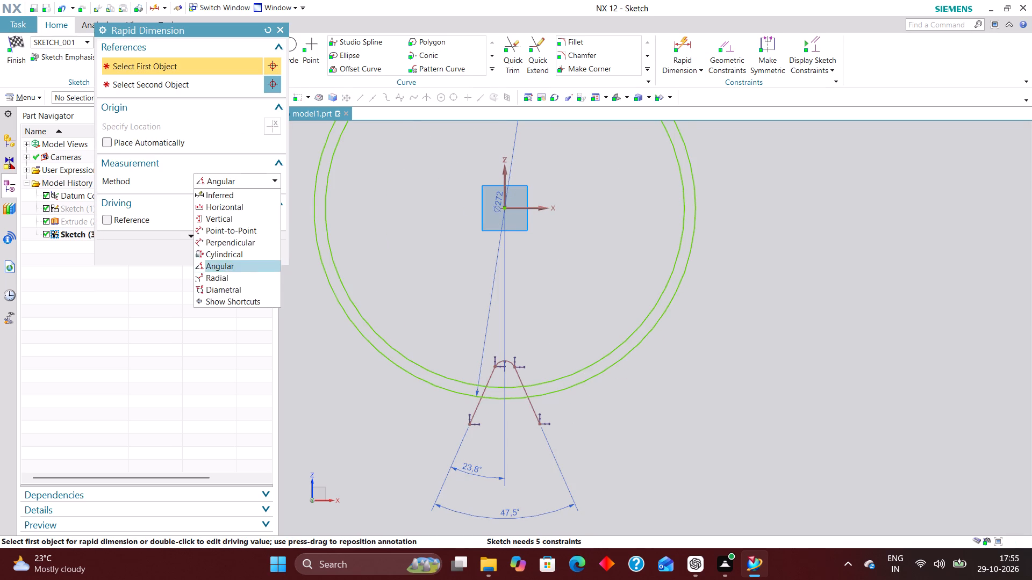
pyautogui.click(239, 281)
pyautogui.scroll(6, 492, 347)
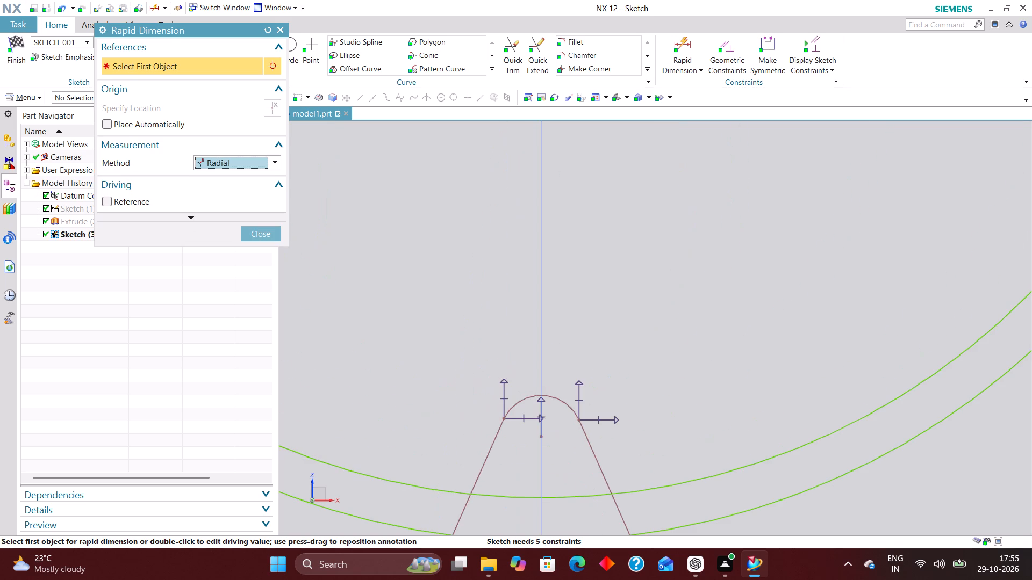
pyautogui.click(564, 400)
pyautogui.click(607, 286)
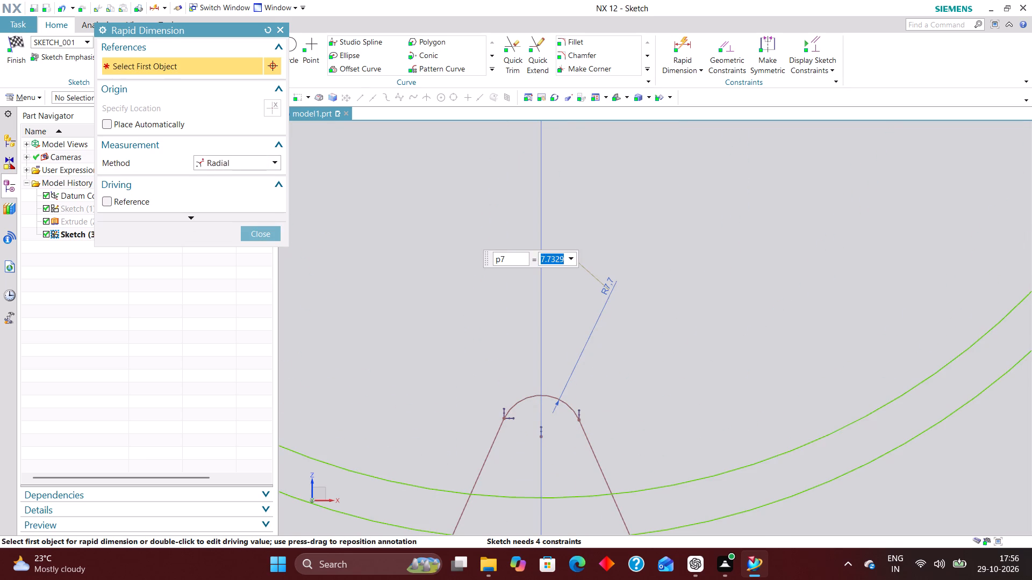
pyautogui.press('5')
pyautogui.press('Return')
pyautogui.scroll(-4, 488, 173)
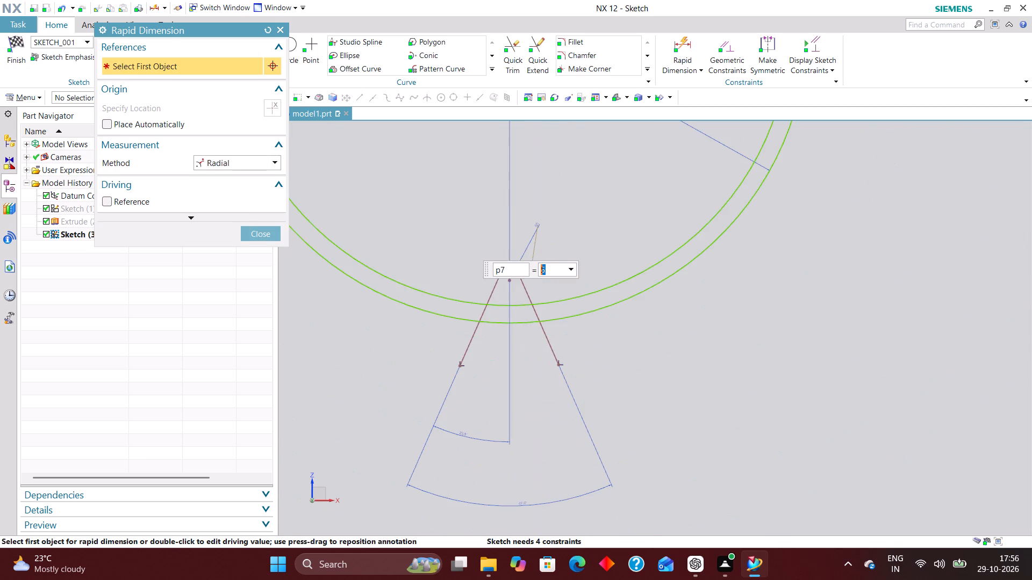
pyautogui.scroll(-2, 506, 385)
pyautogui.scroll(2, 533, 353)
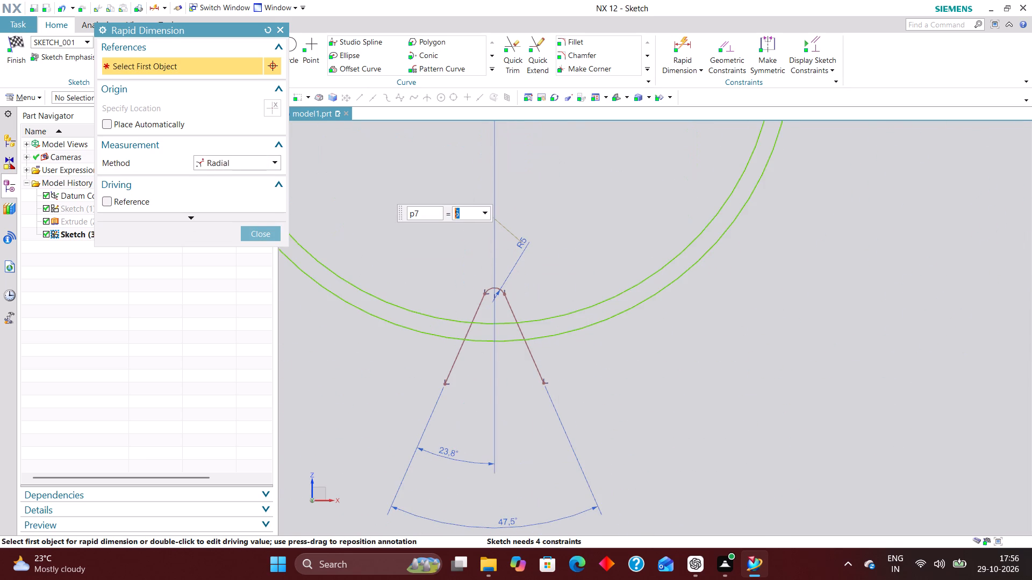
pyautogui.click(260, 229)
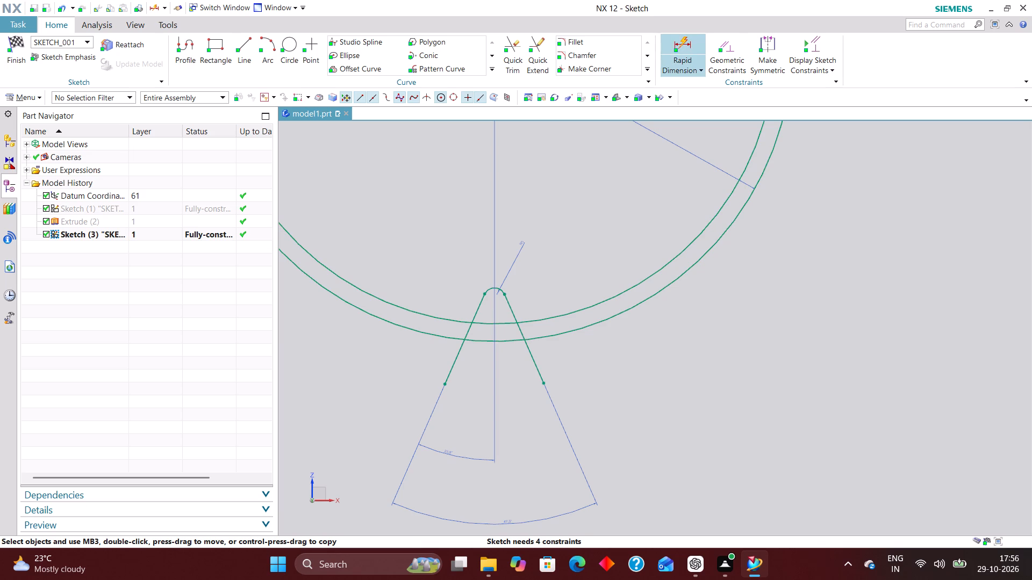
# Dimension the vertical distance from the sketch's horizontal axis to the tip arc's centre as 131.5 mm.
pyautogui.click(691, 40)
pyautogui.scroll(-2, 478, 284)
pyautogui.click(243, 161)
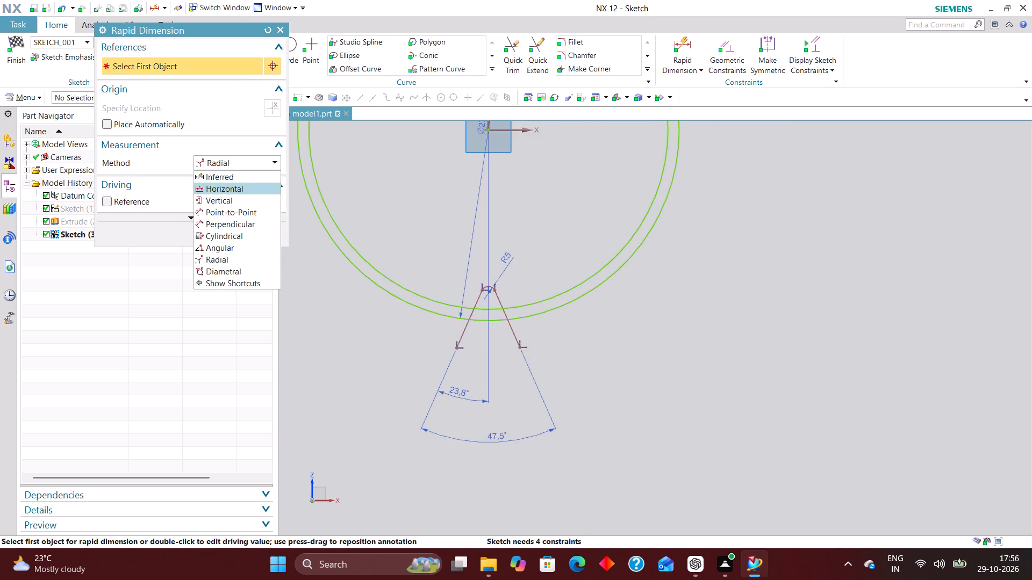
pyautogui.click(239, 177)
pyautogui.scroll(-2, 553, 362)
pyautogui.scroll(3, 552, 281)
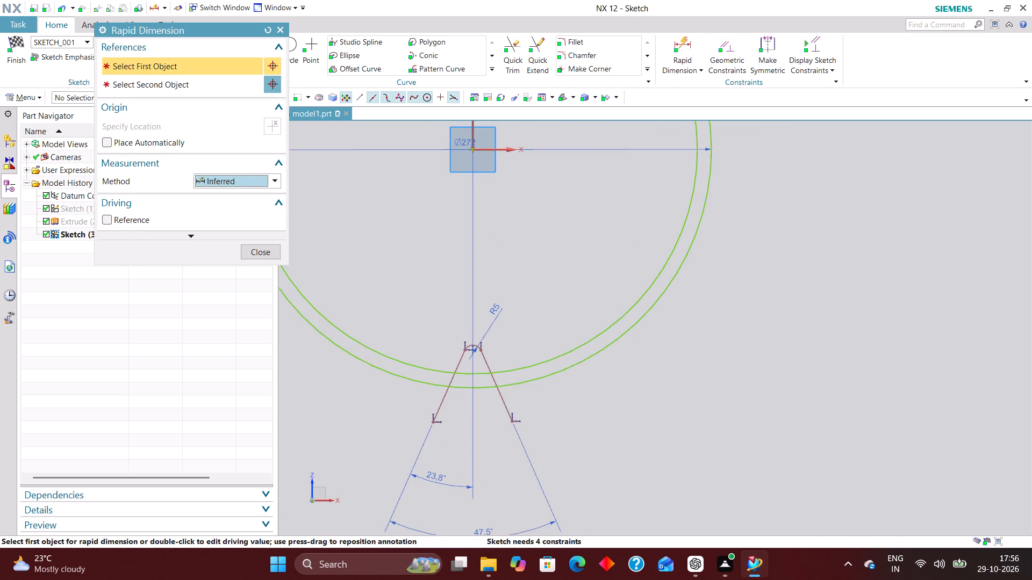
pyautogui.click(497, 150)
pyautogui.click(473, 355)
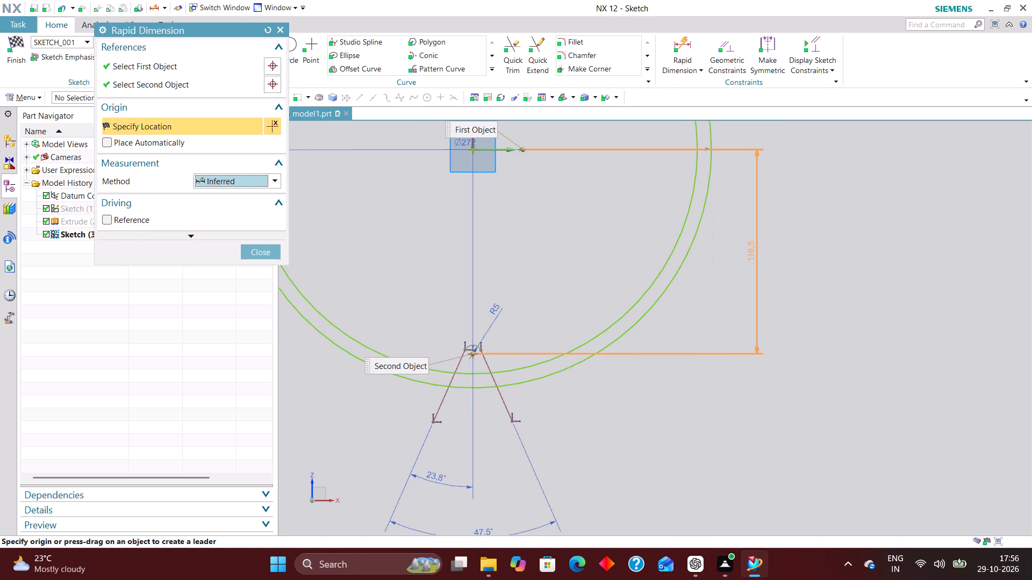
pyautogui.click(758, 247)
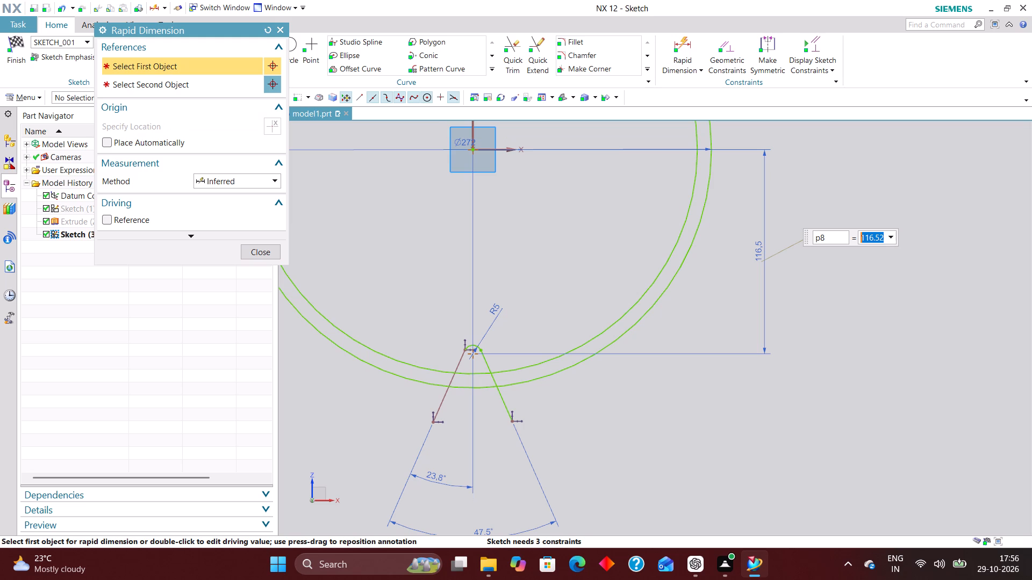
pyautogui.write('131')
pyautogui.write('.5')
pyautogui.press('Return')
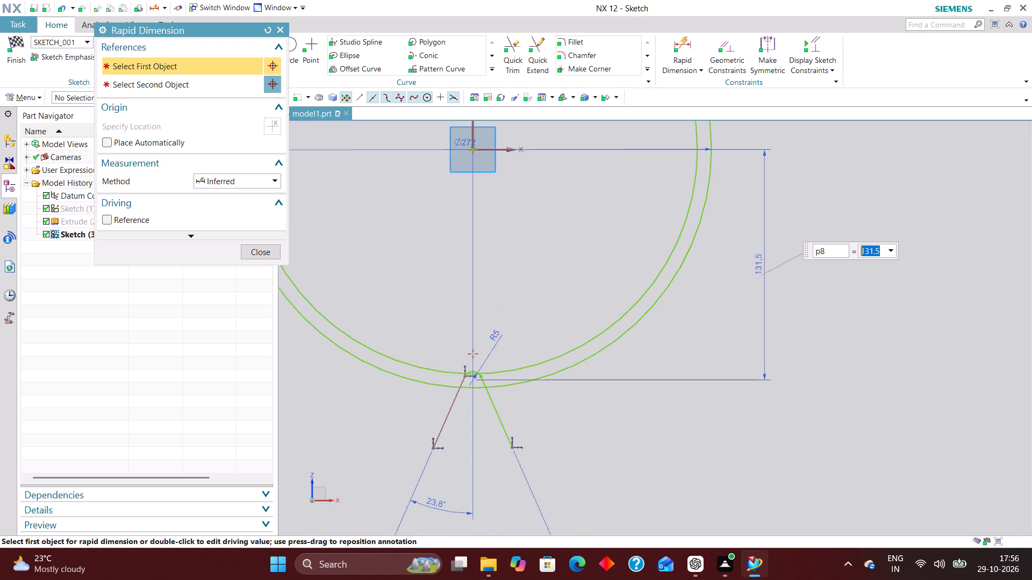
pyautogui.scroll(5, 472, 361)
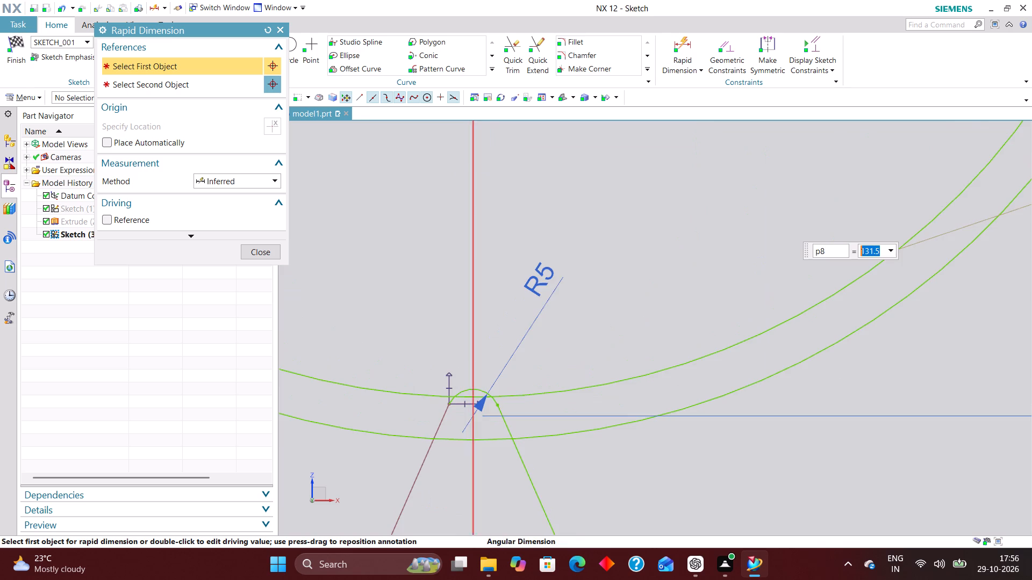
pyautogui.scroll(3, 484, 421)
pyautogui.scroll(-3, 466, 346)
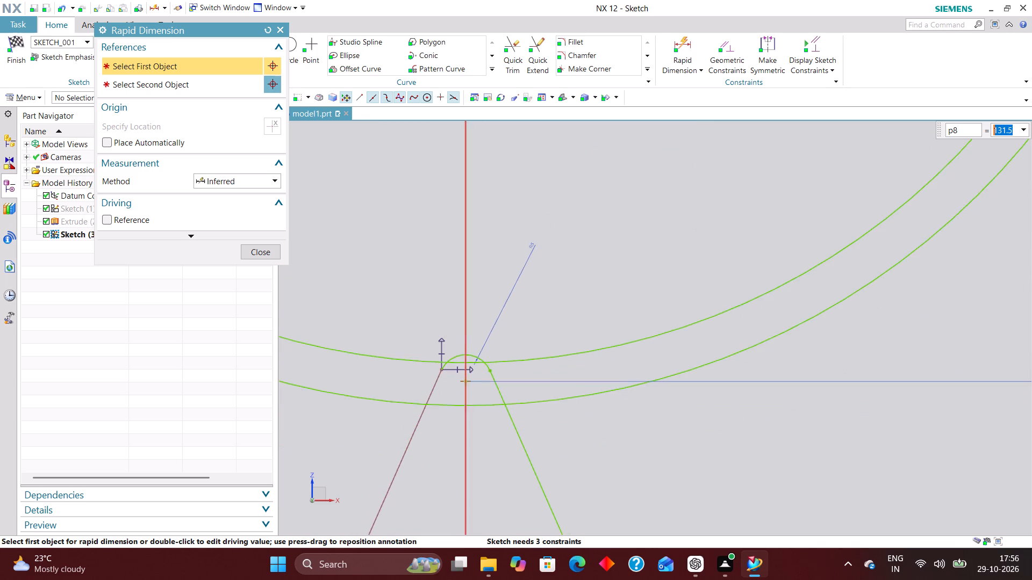
pyautogui.scroll(-2, 460, 340)
pyautogui.scroll(2, 463, 387)
pyautogui.click(262, 248)
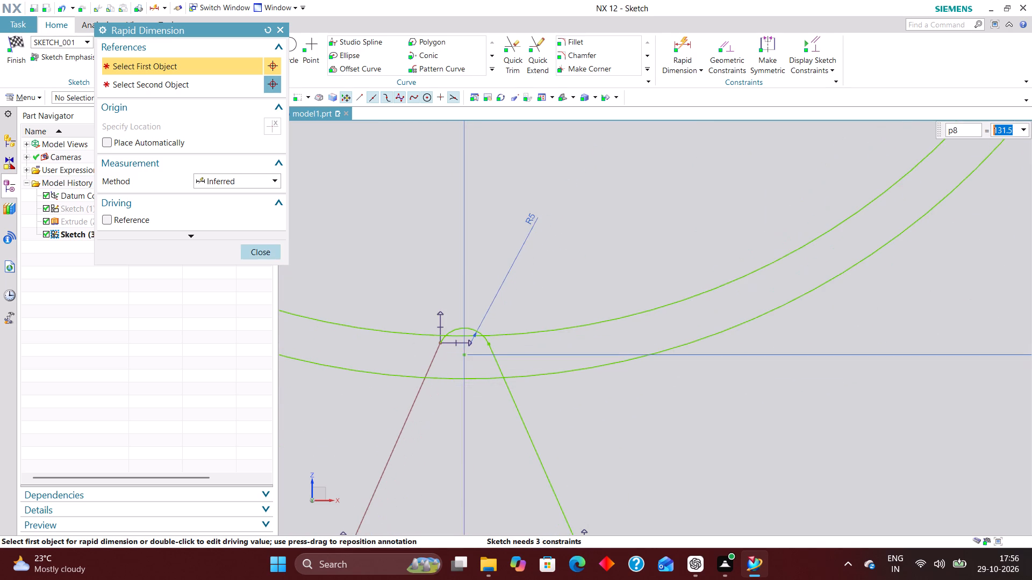
# Constrain the R5 tip arc tangent to the left slanted tooth line.
pyautogui.scroll(-5, 411, 257)
pyautogui.scroll(2, 407, 441)
pyautogui.click(385, 315)
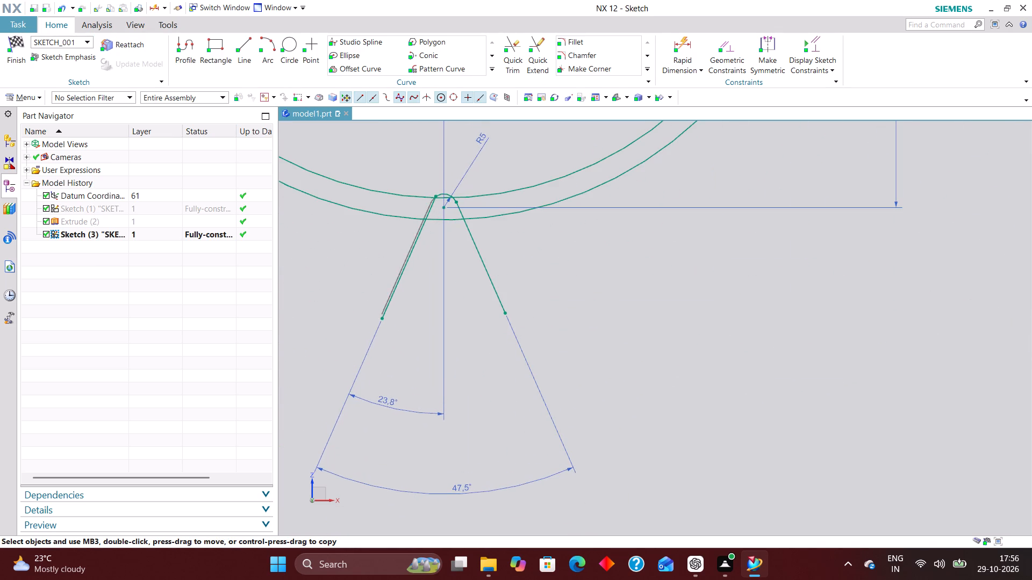
pyautogui.click(734, 49)
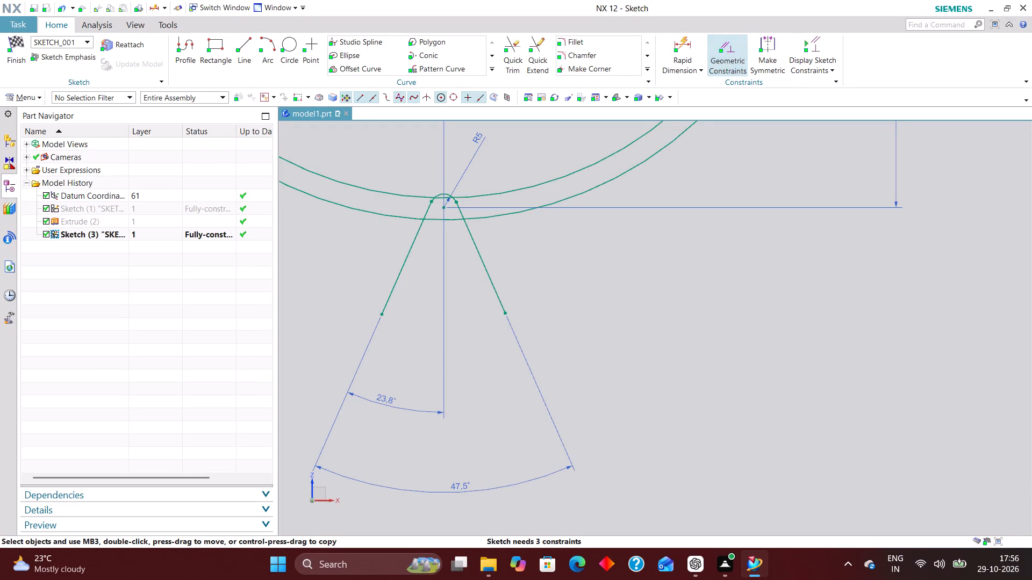
pyautogui.scroll(5, 418, 193)
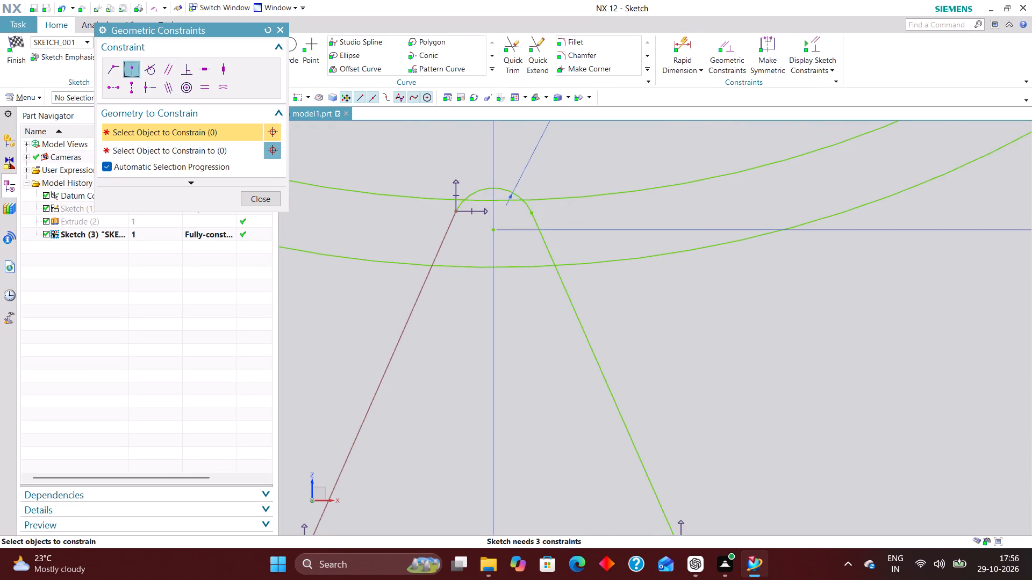
pyautogui.click(150, 70)
pyautogui.scroll(3, 456, 187)
pyautogui.click(488, 199)
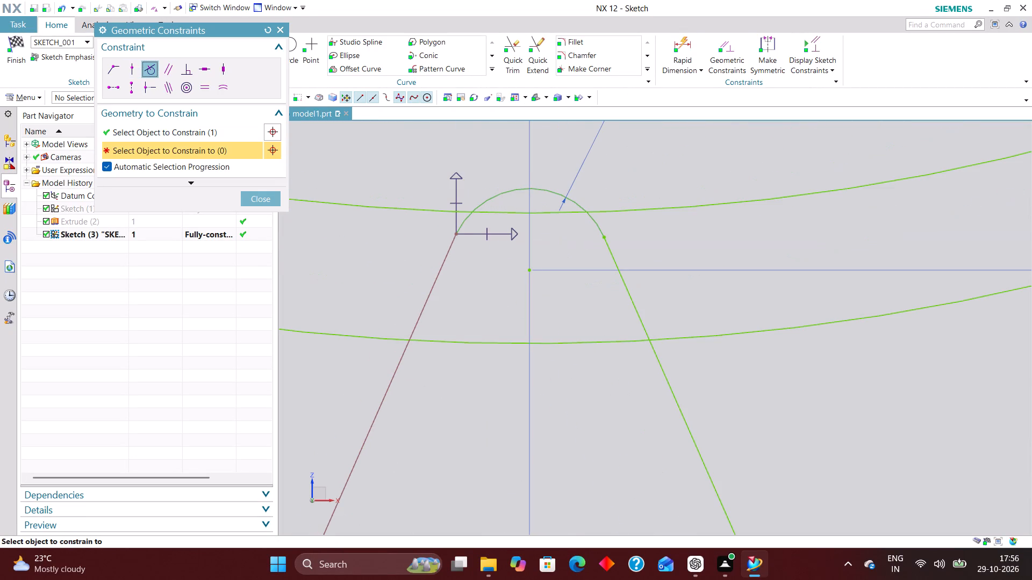
pyautogui.click(424, 305)
pyautogui.scroll(-5, 439, 205)
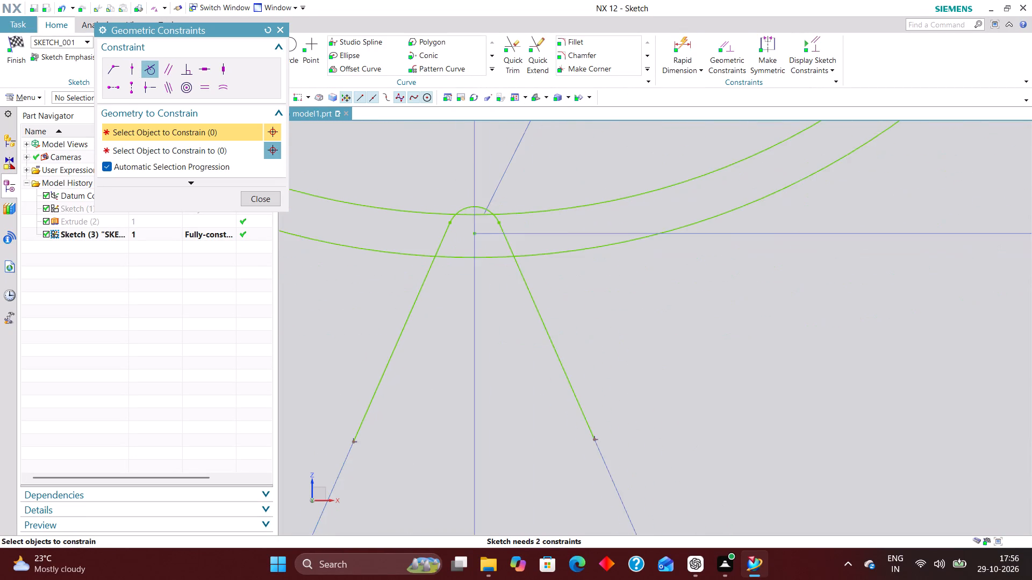
# Shorten both slanted tooth lines by moving their lower ends up to just below the outer circle.
pyautogui.scroll(-4, 460, 223)
pyautogui.click(258, 198)
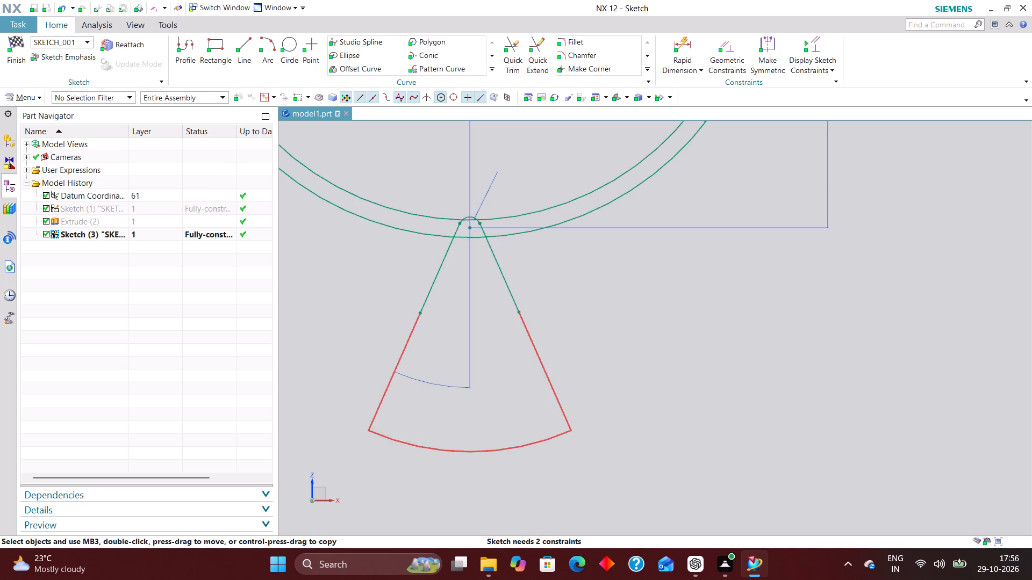
pyautogui.scroll(3, 396, 321)
pyautogui.moveTo(442, 305); pyautogui.dragTo(466, 264)
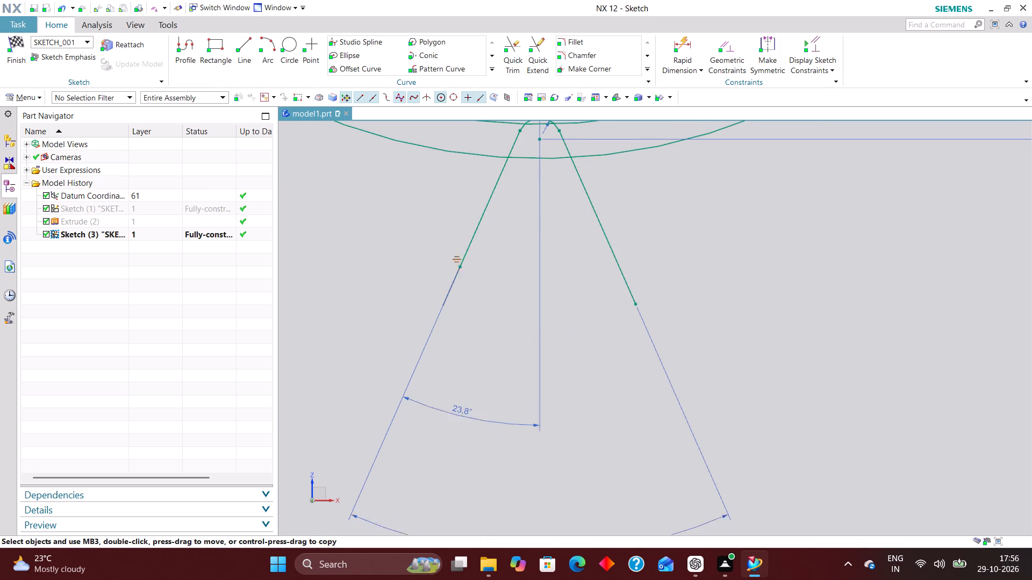
pyautogui.moveTo(466, 264); pyautogui.dragTo(503, 178)
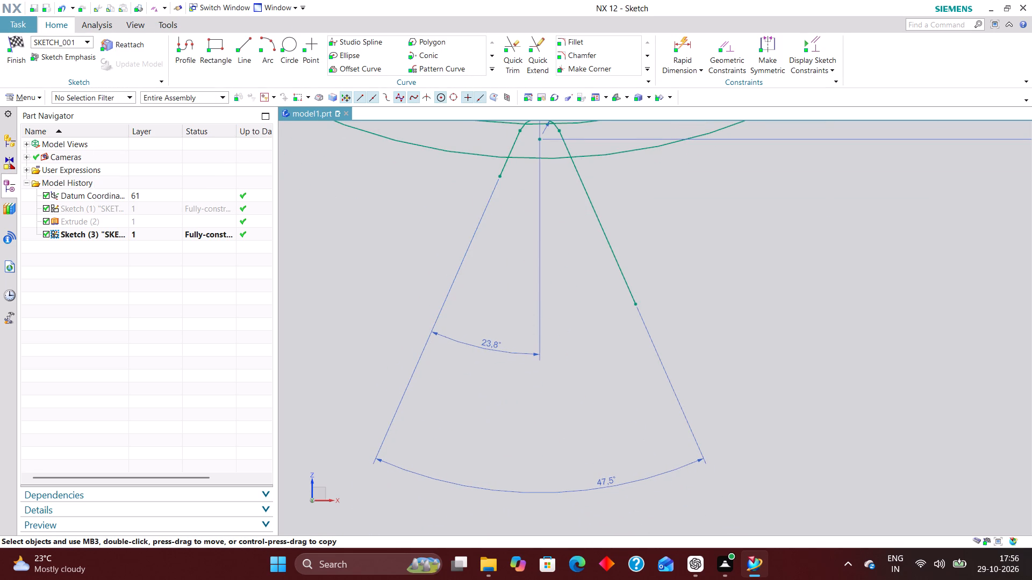
pyautogui.moveTo(638, 303); pyautogui.dragTo(569, 179)
pyautogui.moveTo(569, 179); pyautogui.dragTo(569, 180)
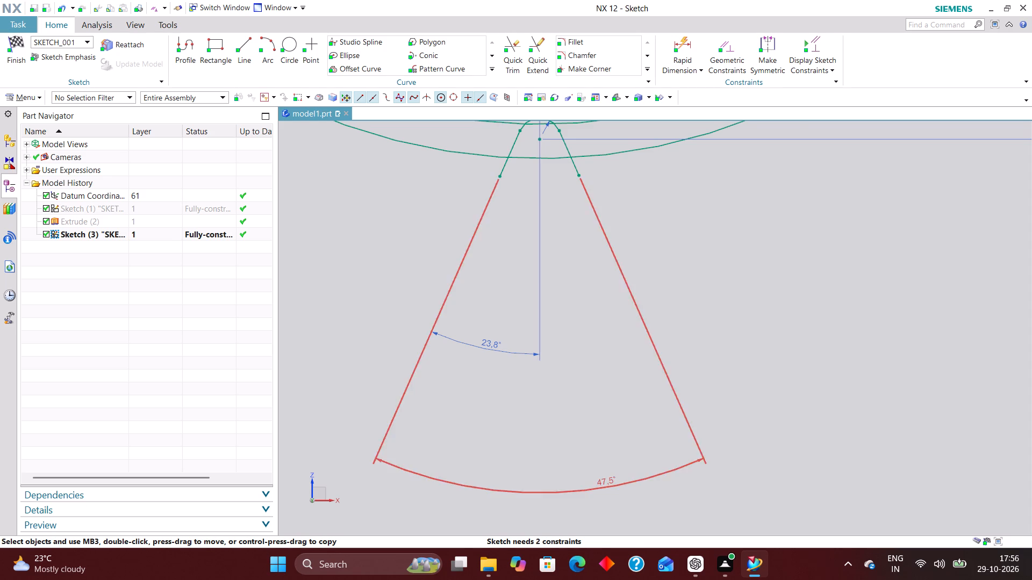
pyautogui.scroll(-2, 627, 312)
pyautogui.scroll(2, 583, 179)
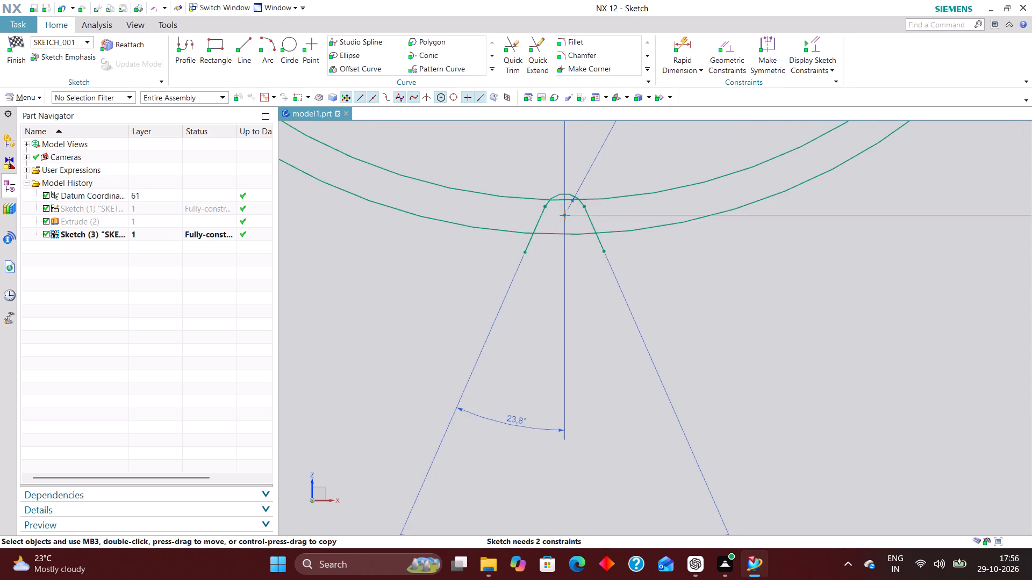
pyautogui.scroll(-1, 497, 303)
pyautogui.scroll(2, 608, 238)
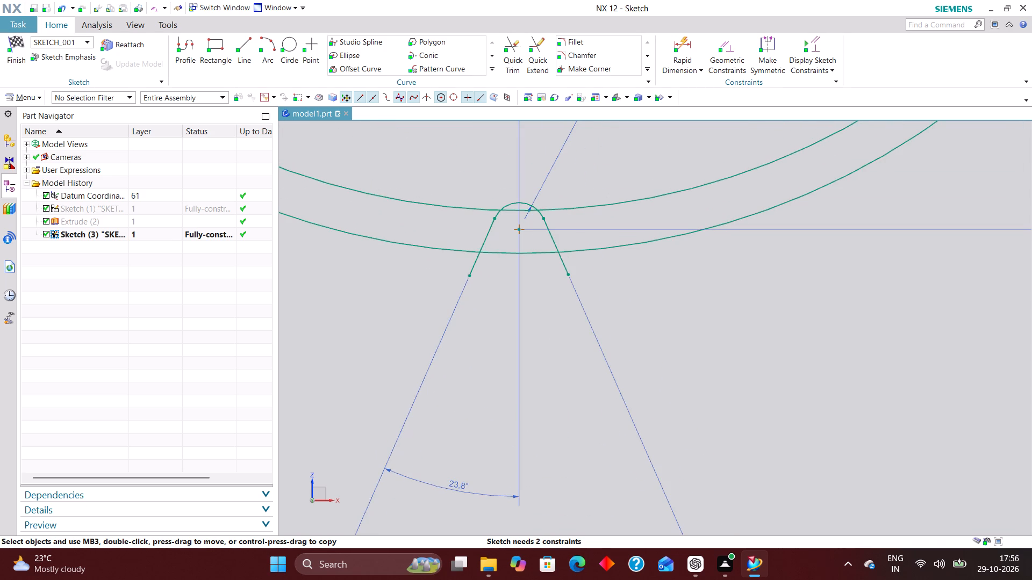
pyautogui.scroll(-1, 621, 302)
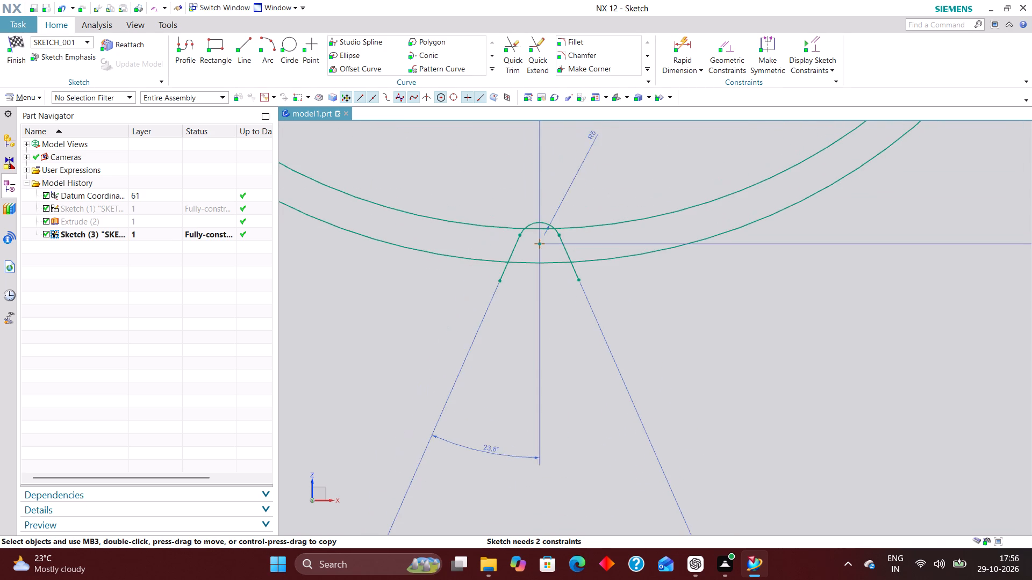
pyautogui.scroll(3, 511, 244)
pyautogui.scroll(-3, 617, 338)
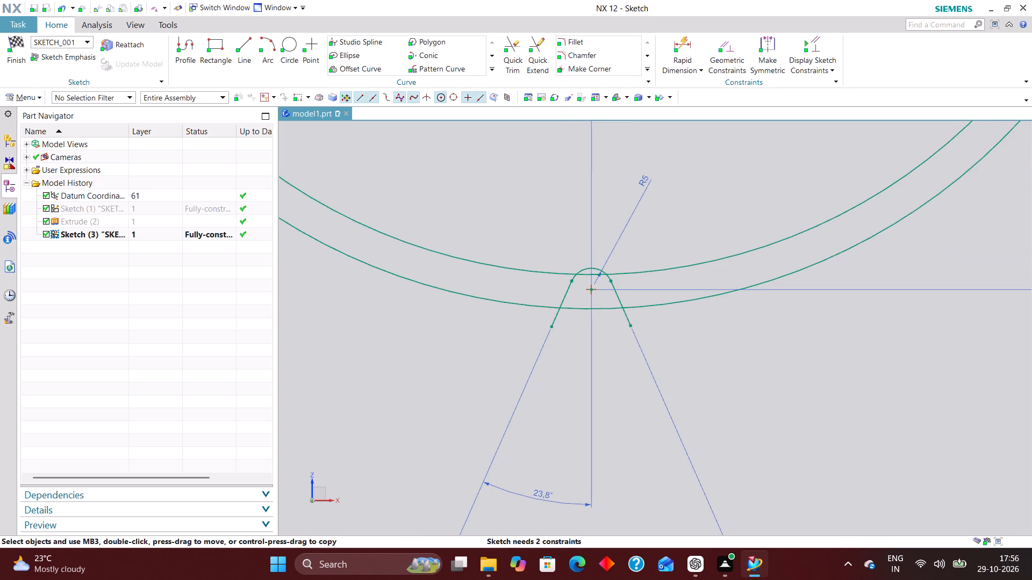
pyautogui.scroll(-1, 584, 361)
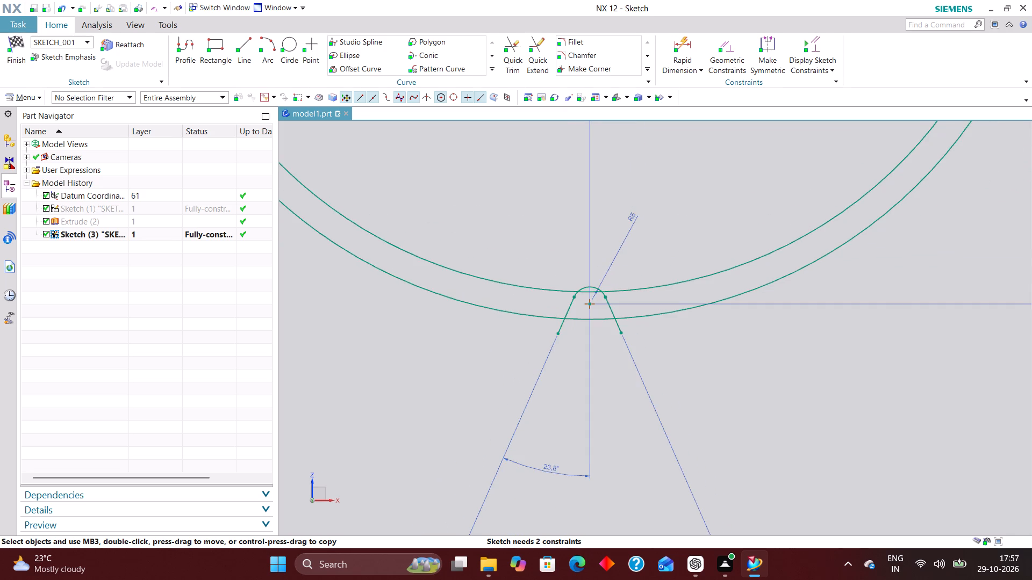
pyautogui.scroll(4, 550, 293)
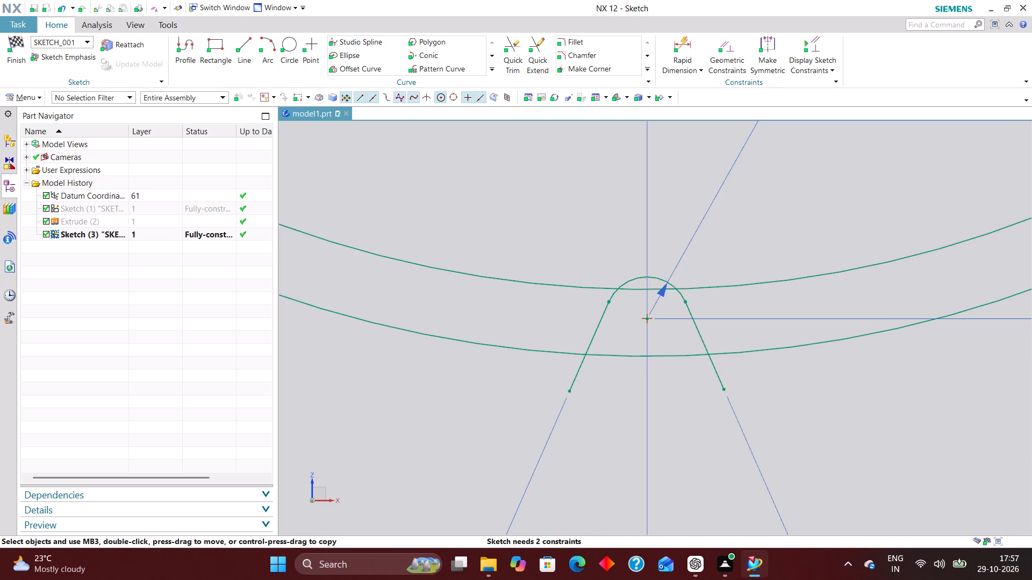
# Shorten the left slanted tooth line so its lower end lands on the outer circle.
pyautogui.click(248, 39)
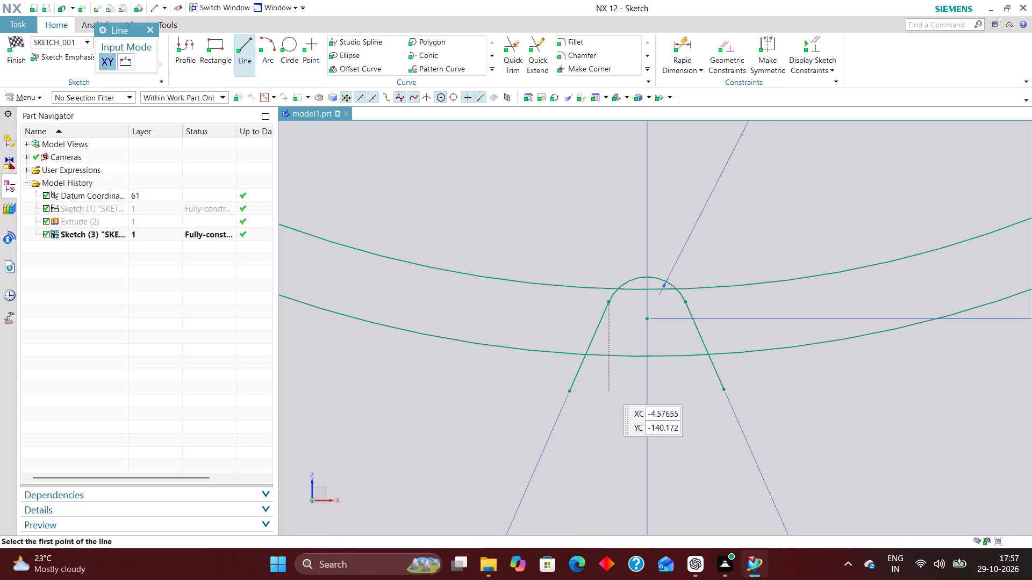
pyautogui.click(149, 28)
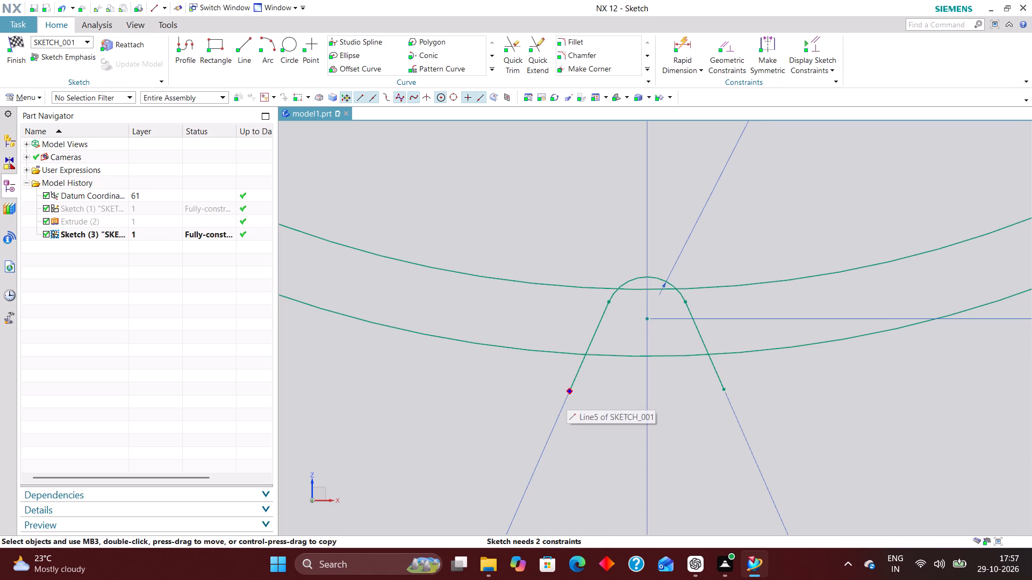
pyautogui.moveTo(568, 392); pyautogui.dragTo(585, 355)
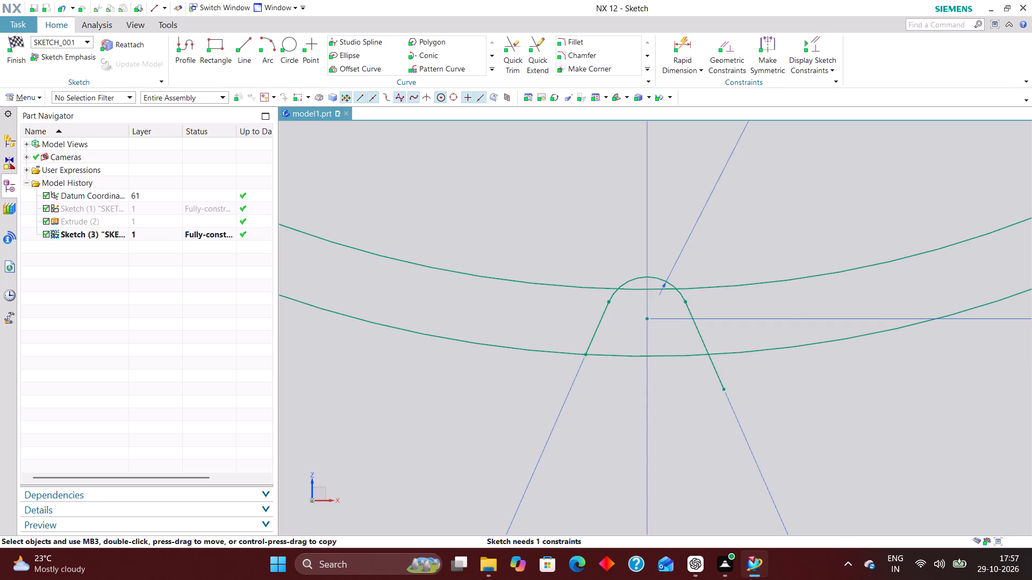
# Draw a line from the left slanted line's lower end on the outer circle, up and left past the inner circle.
pyautogui.click(247, 41)
pyautogui.scroll(4, 567, 372)
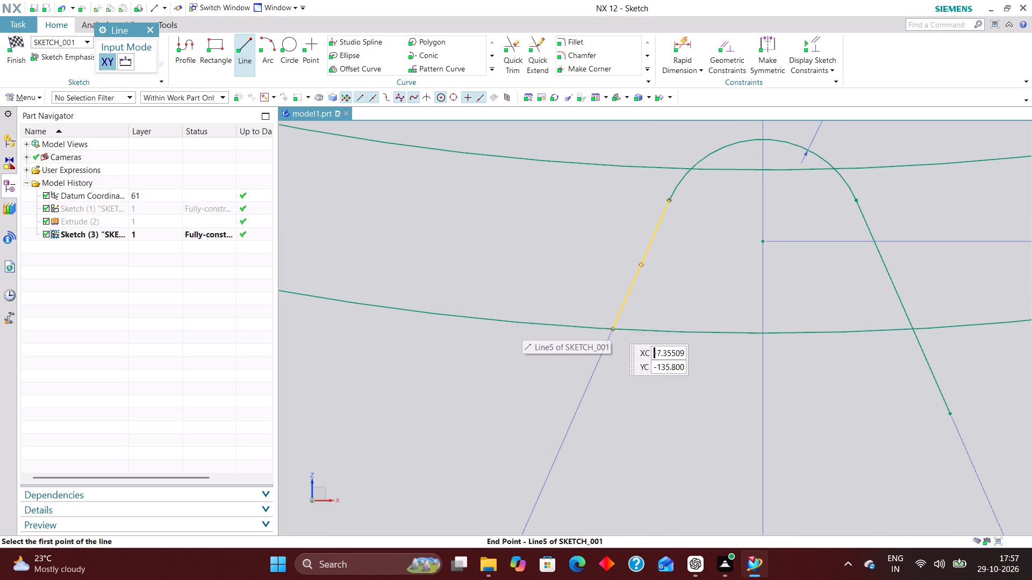
pyautogui.click(612, 326)
pyautogui.scroll(-3, 556, 288)
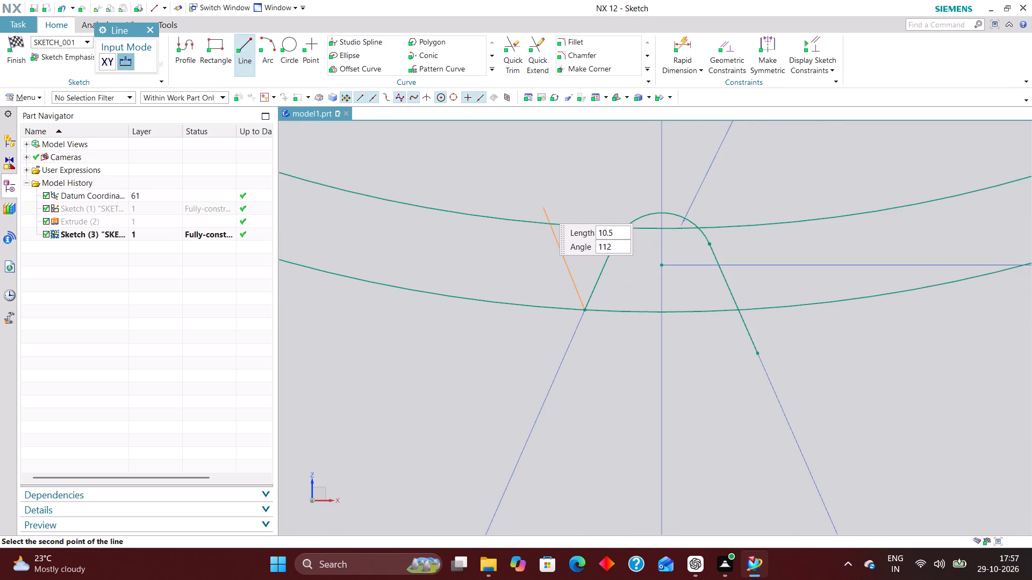
pyautogui.scroll(3, 535, 203)
pyautogui.click(530, 207)
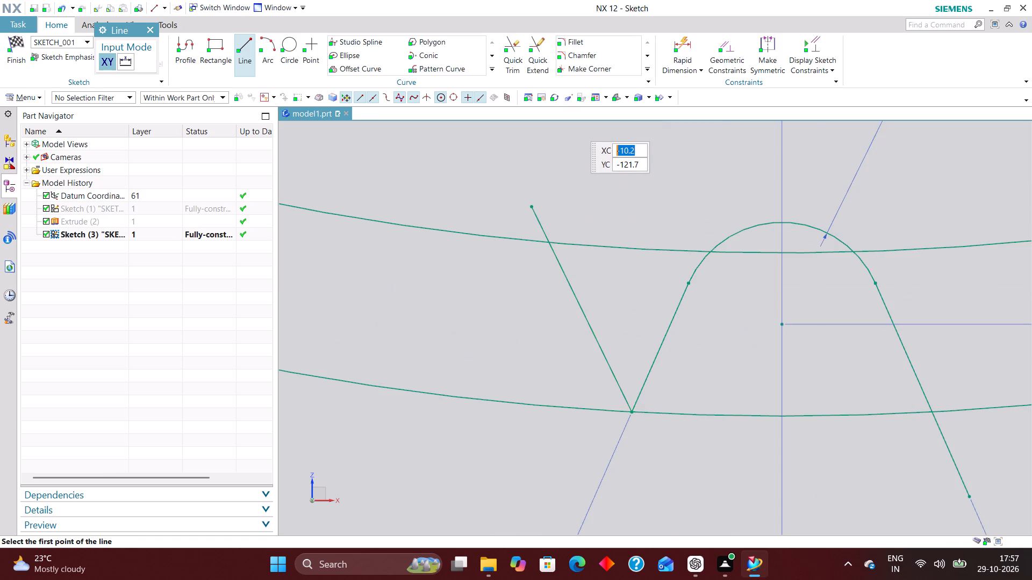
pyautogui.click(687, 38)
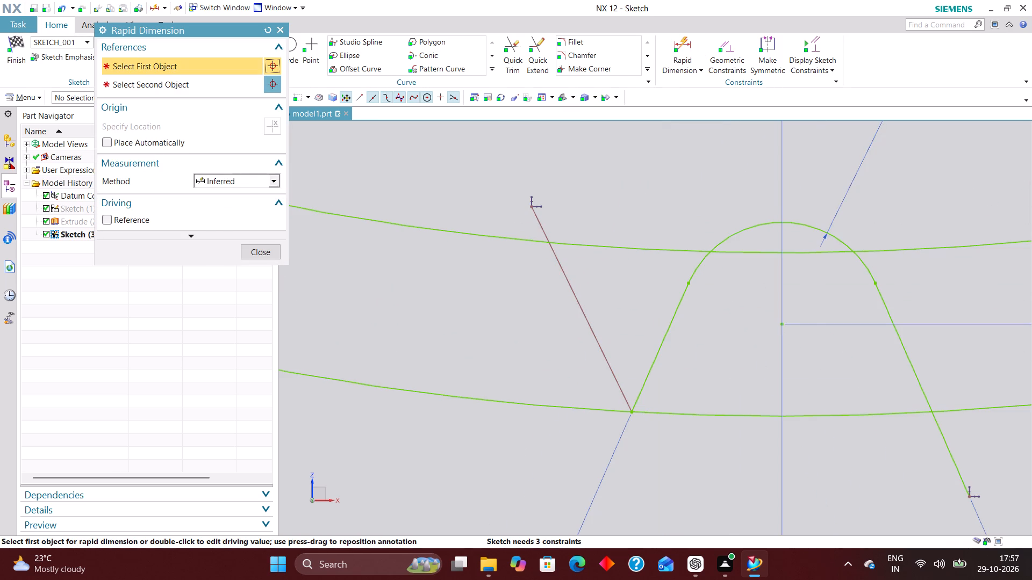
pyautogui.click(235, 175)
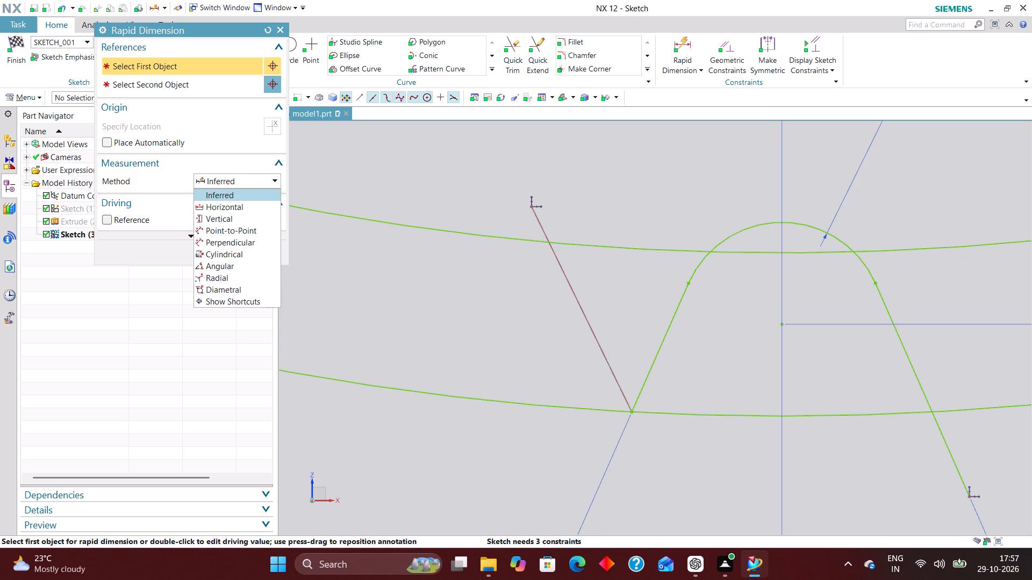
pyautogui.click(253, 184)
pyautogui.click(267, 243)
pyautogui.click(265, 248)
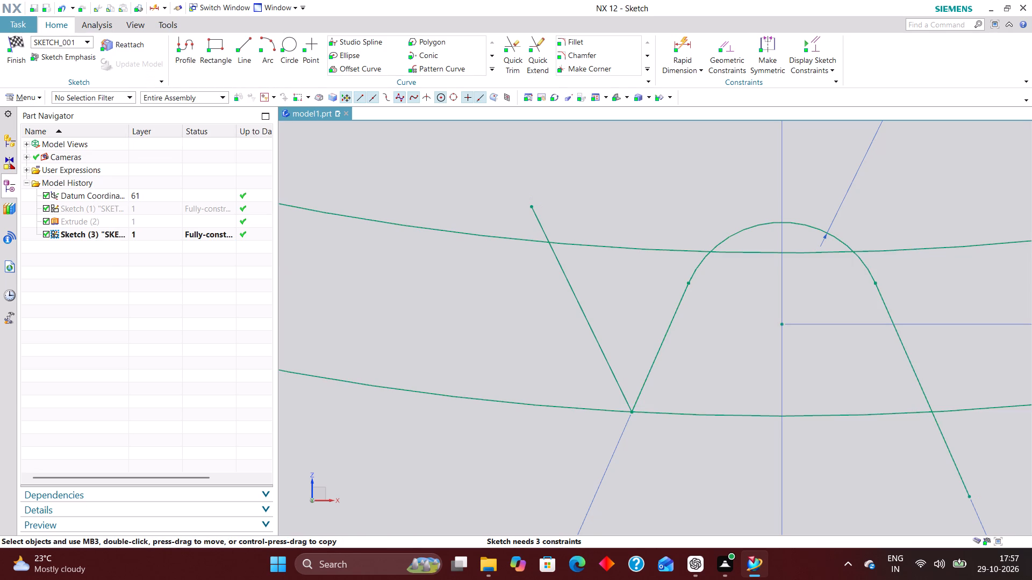
# Constrain the new line perpendicular to the left slanted tooth line.
pyautogui.click(723, 48)
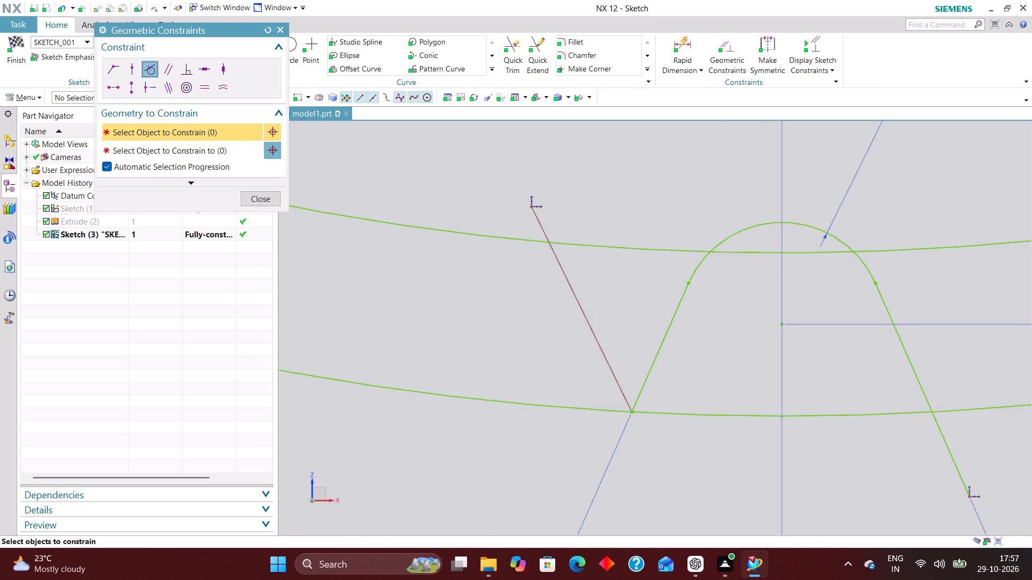
pyautogui.click(189, 73)
pyautogui.click(613, 374)
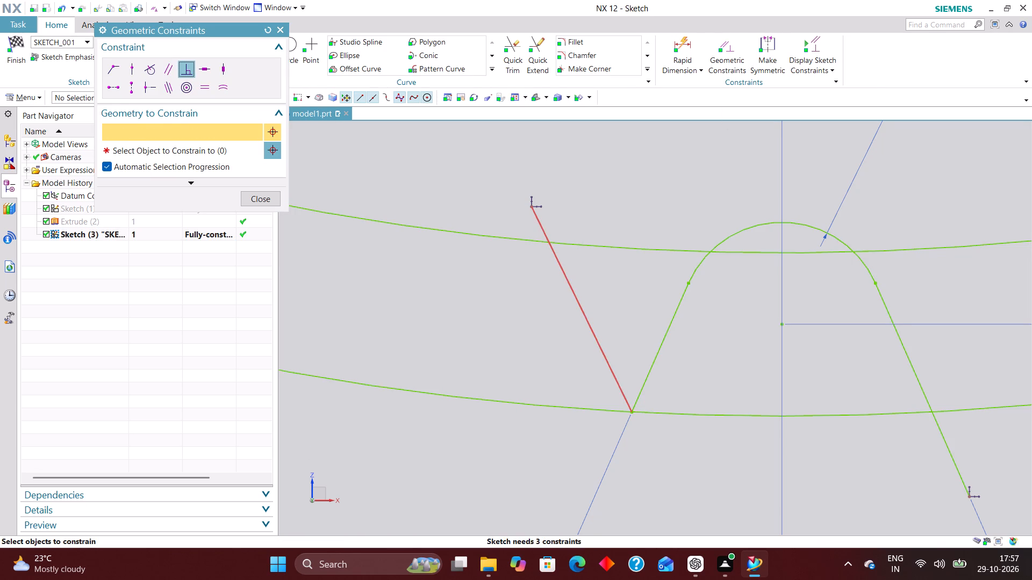
pyautogui.click(646, 376)
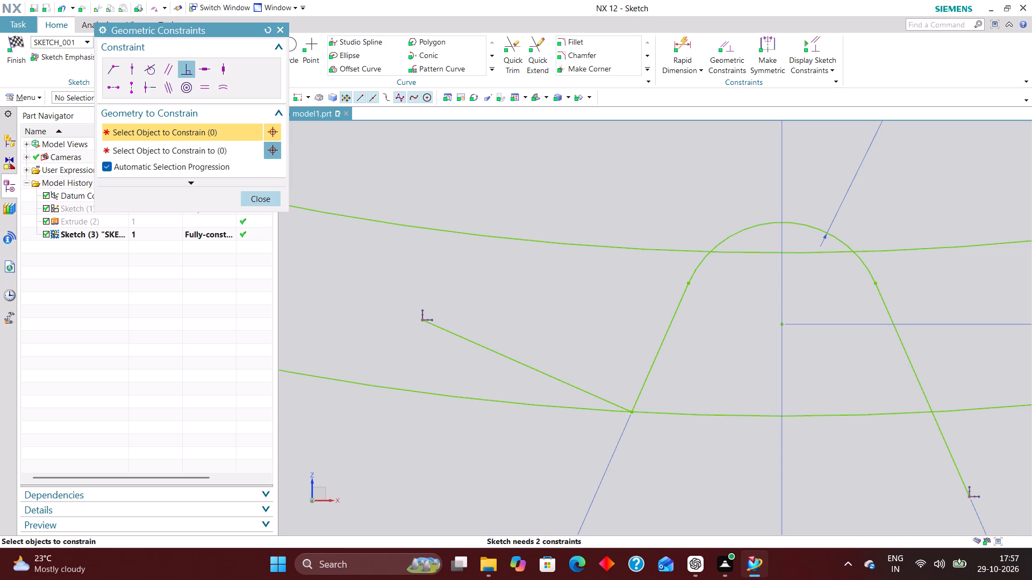
pyautogui.click(271, 194)
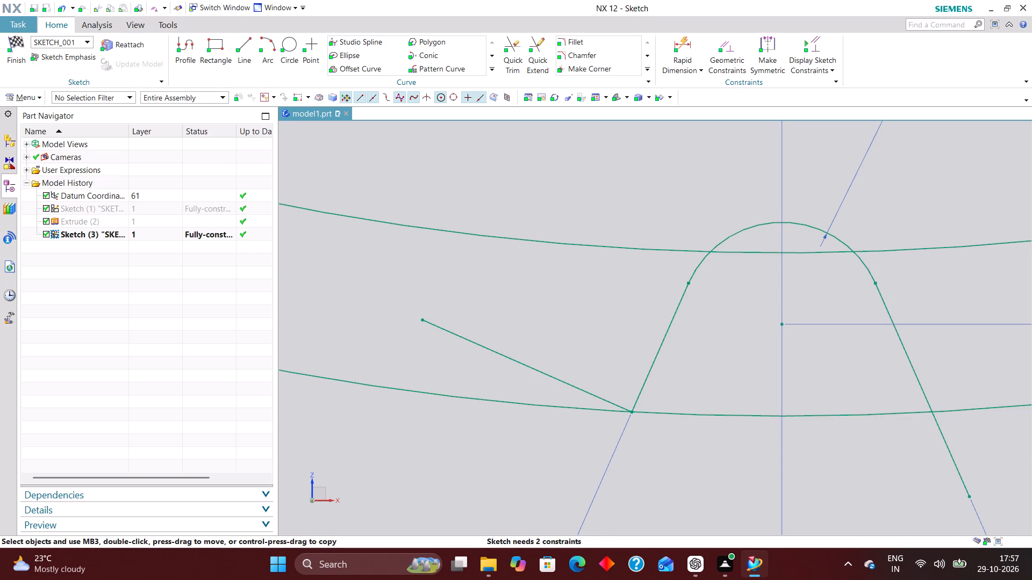
# Finish the tooth profile sketch and return to the modeling environment.
pyautogui.click(21, 52)
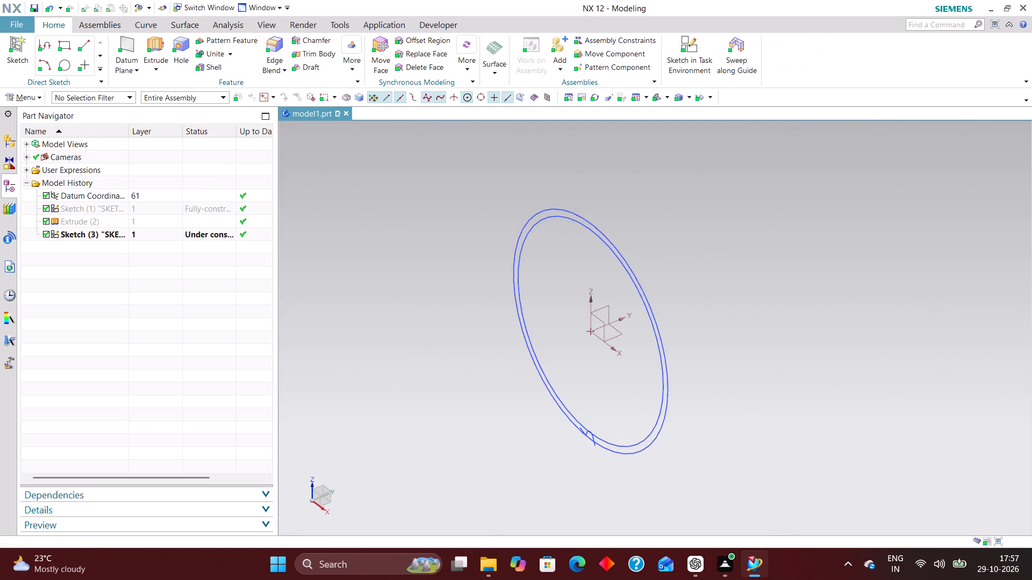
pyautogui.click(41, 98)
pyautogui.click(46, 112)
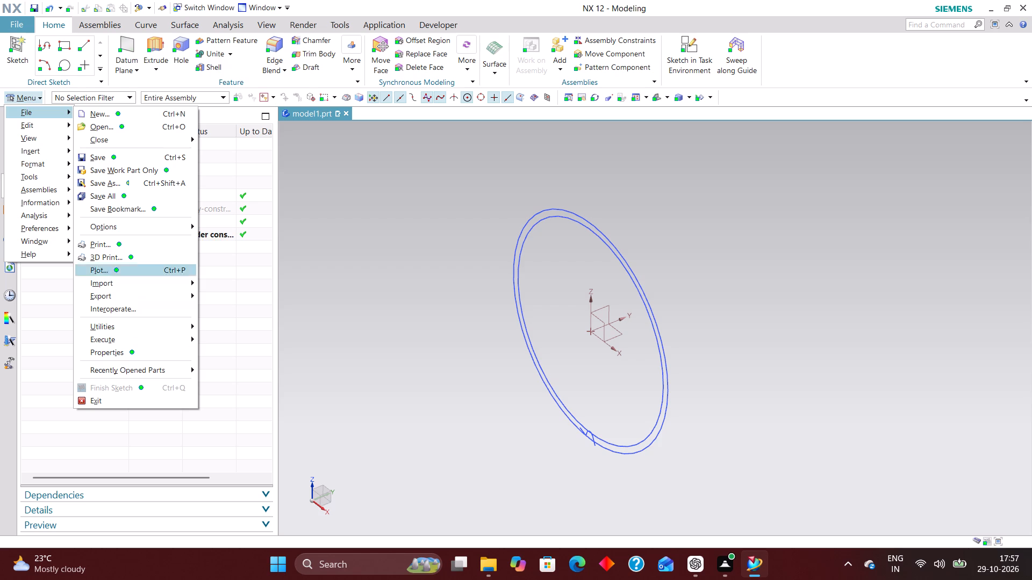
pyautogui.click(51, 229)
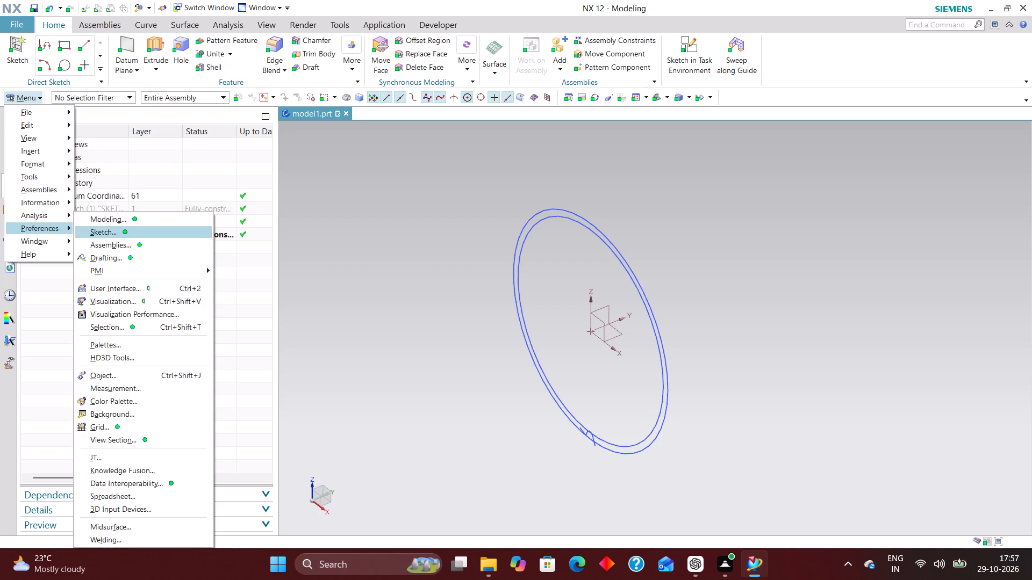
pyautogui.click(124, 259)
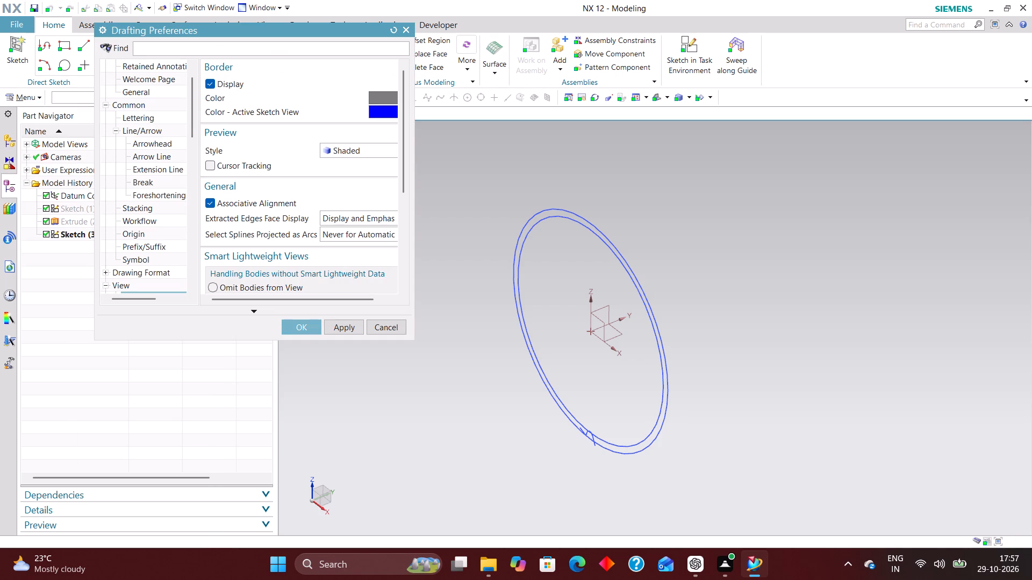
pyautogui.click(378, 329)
# Set the sketch session preferences to display constraint symbols and stop displaying auto dimensions.
pyautogui.click(40, 93)
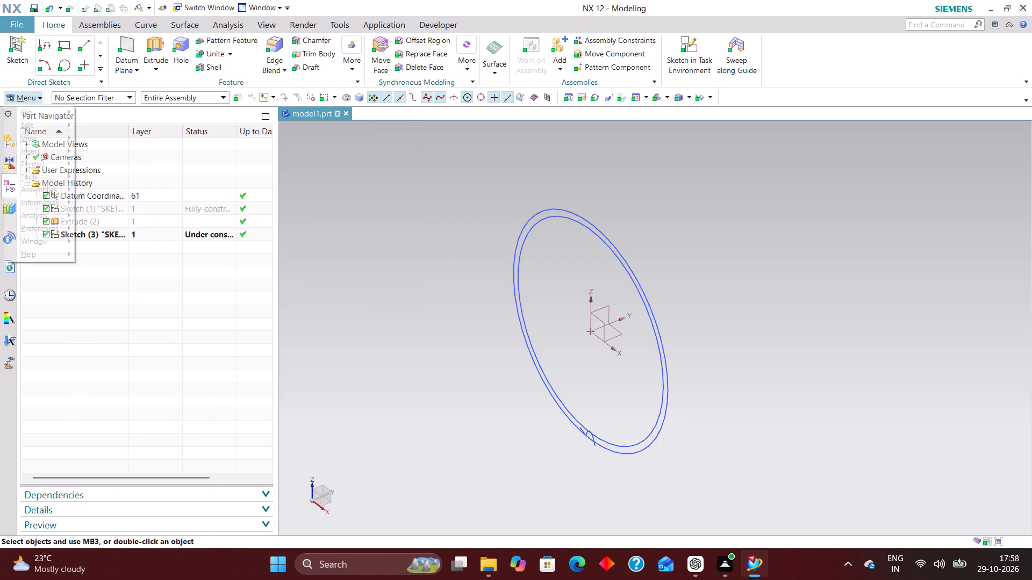
pyautogui.click(45, 226)
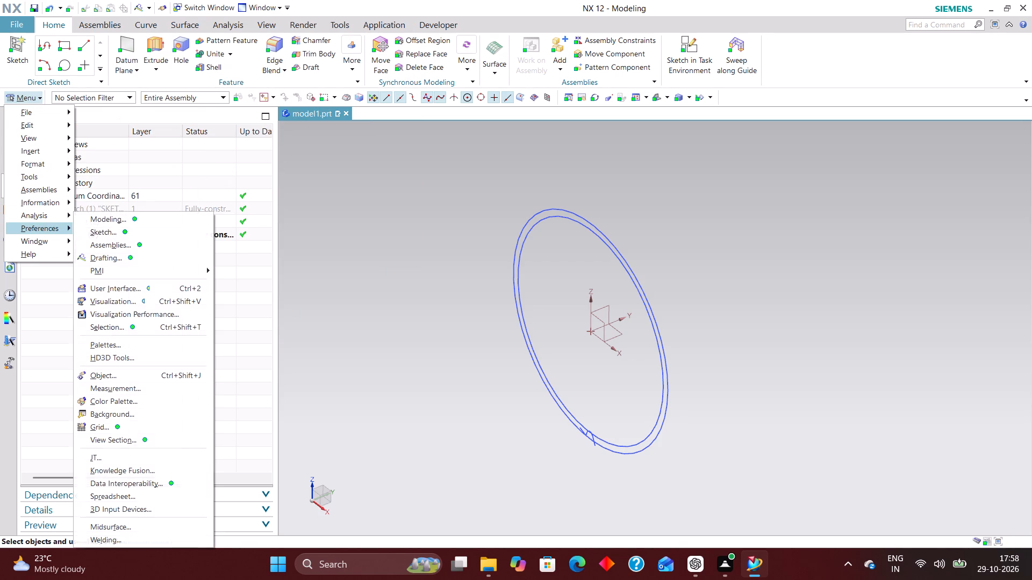
pyautogui.click(105, 233)
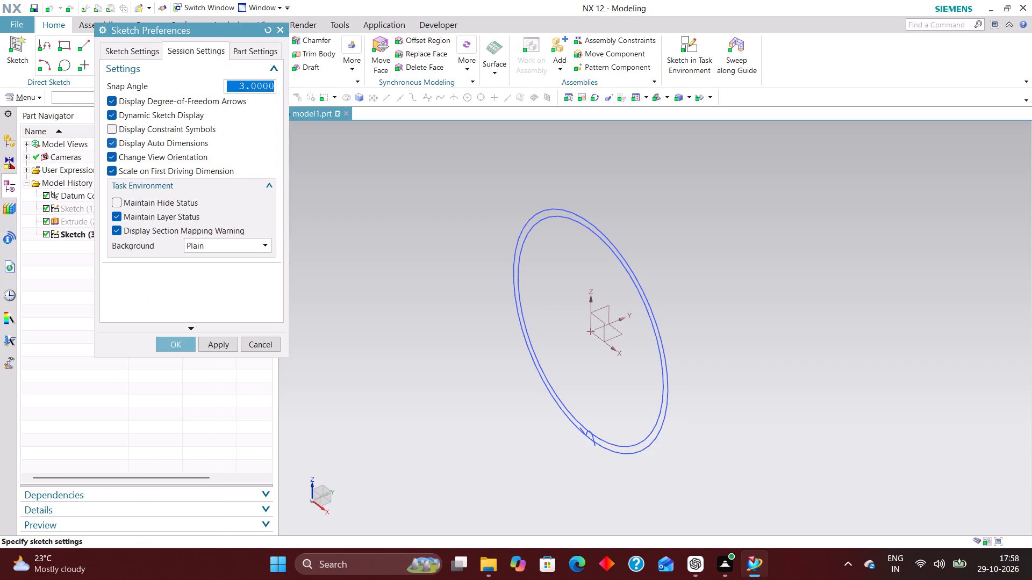
pyautogui.click(145, 130)
pyautogui.click(147, 143)
pyautogui.doubleClick(173, 344)
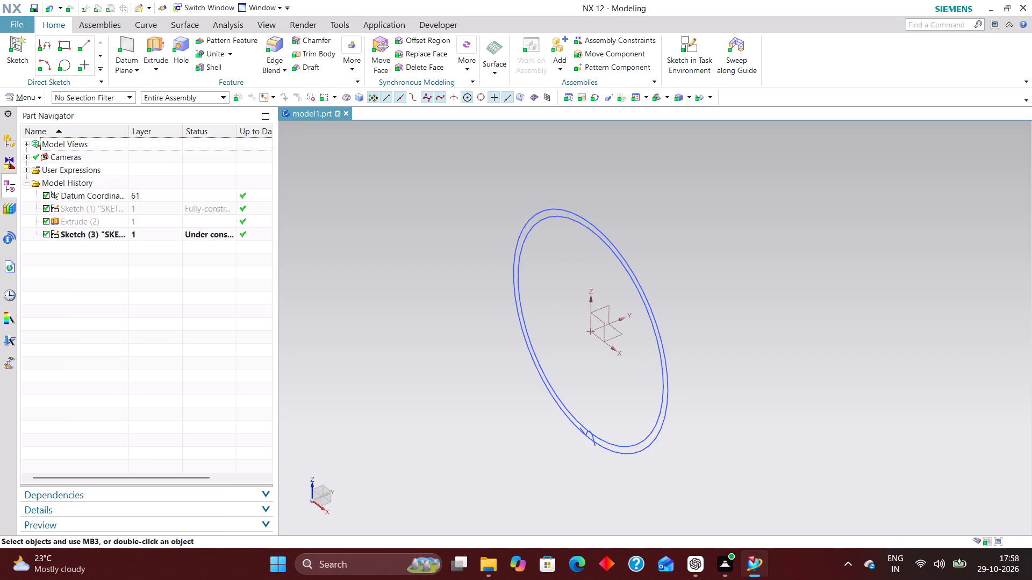
# Reopen Sketch (3), the tooth profile sketch, for editing.
pyautogui.click(152, 235)
pyautogui.rightClick(148, 234)
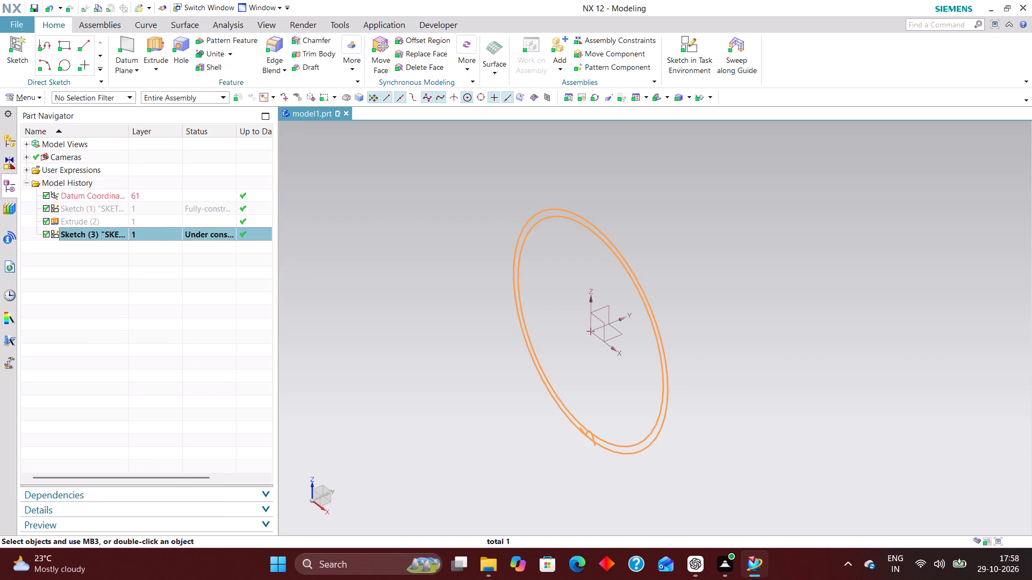
pyautogui.rightClick(163, 233)
pyautogui.click(188, 272)
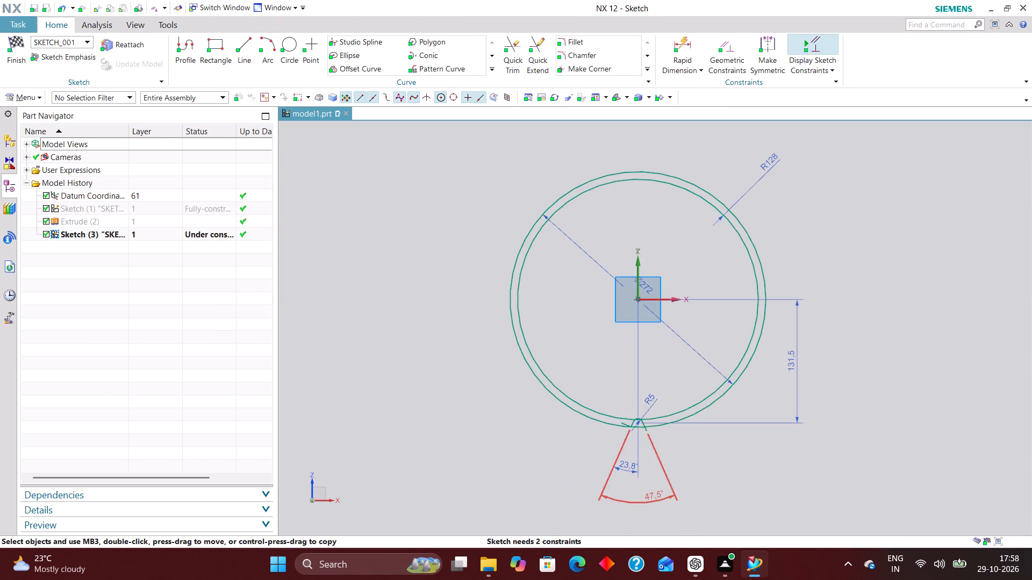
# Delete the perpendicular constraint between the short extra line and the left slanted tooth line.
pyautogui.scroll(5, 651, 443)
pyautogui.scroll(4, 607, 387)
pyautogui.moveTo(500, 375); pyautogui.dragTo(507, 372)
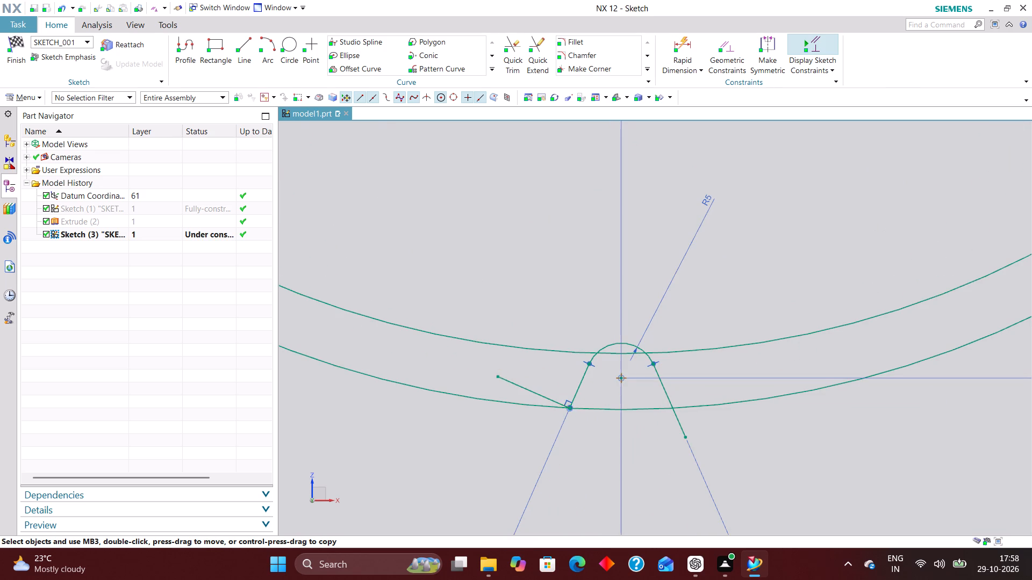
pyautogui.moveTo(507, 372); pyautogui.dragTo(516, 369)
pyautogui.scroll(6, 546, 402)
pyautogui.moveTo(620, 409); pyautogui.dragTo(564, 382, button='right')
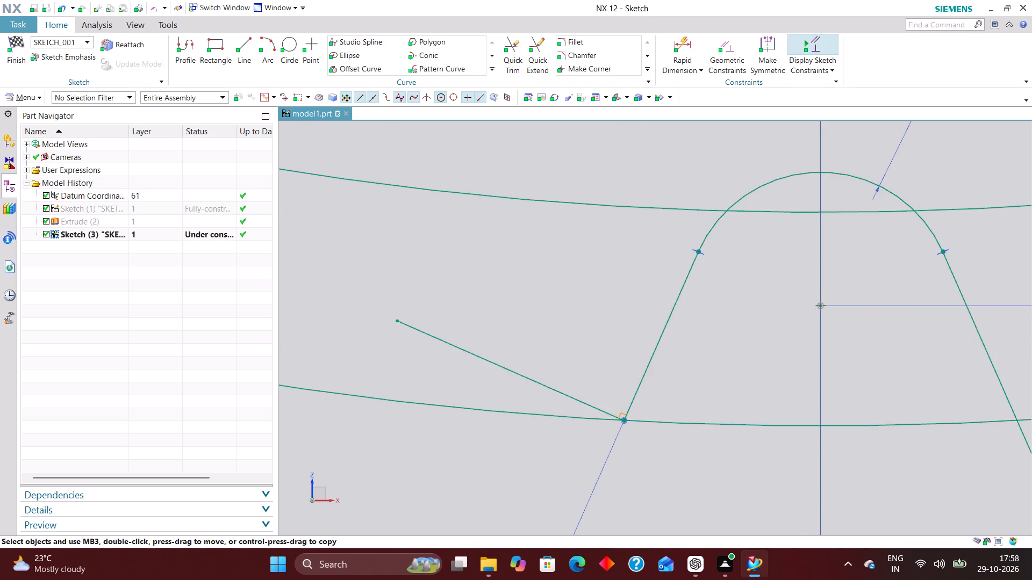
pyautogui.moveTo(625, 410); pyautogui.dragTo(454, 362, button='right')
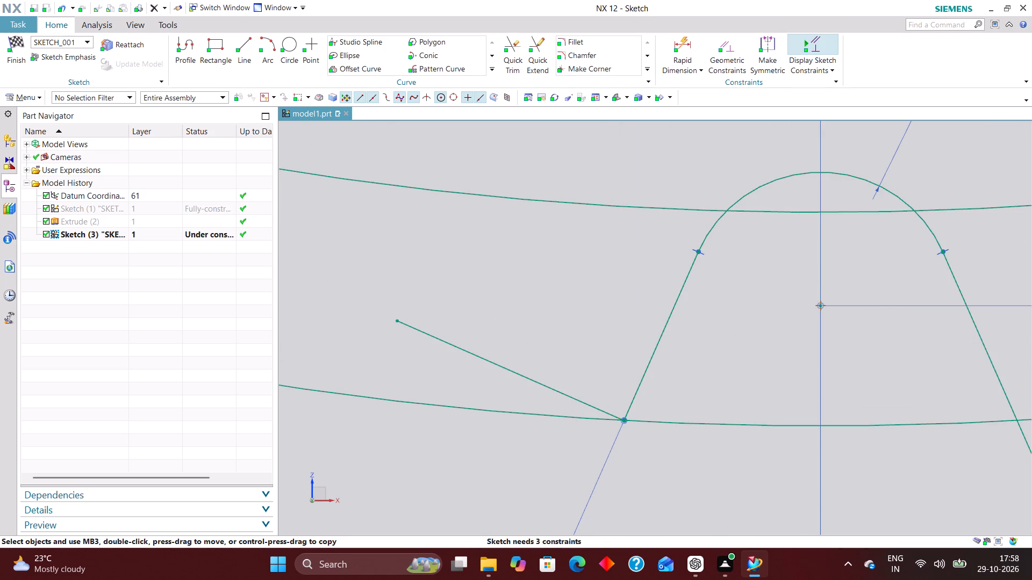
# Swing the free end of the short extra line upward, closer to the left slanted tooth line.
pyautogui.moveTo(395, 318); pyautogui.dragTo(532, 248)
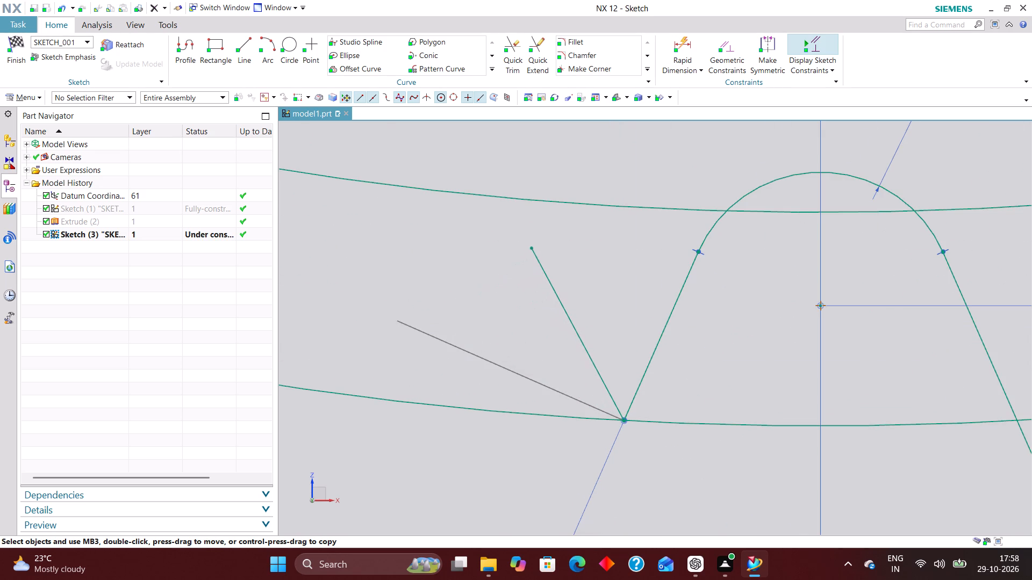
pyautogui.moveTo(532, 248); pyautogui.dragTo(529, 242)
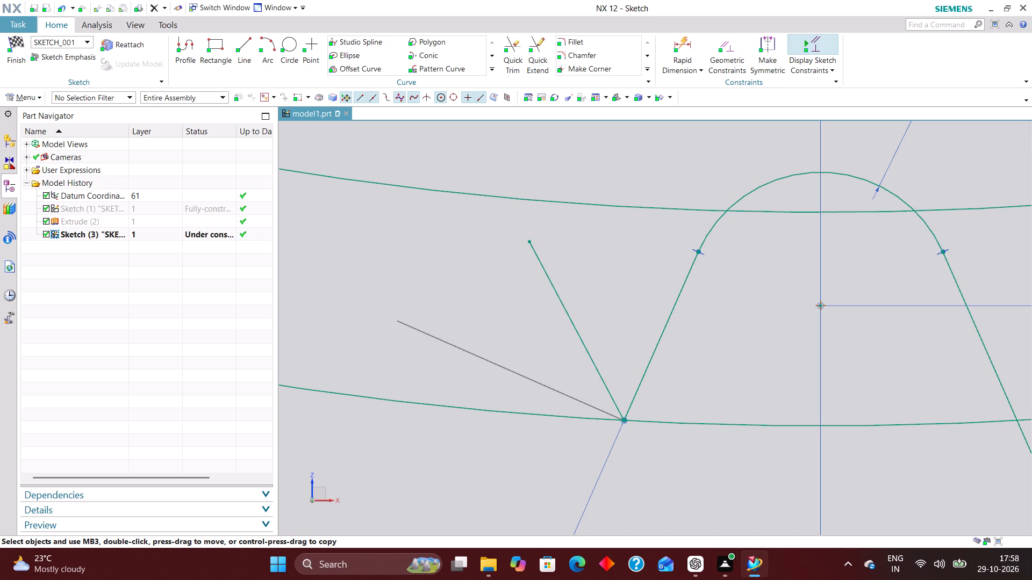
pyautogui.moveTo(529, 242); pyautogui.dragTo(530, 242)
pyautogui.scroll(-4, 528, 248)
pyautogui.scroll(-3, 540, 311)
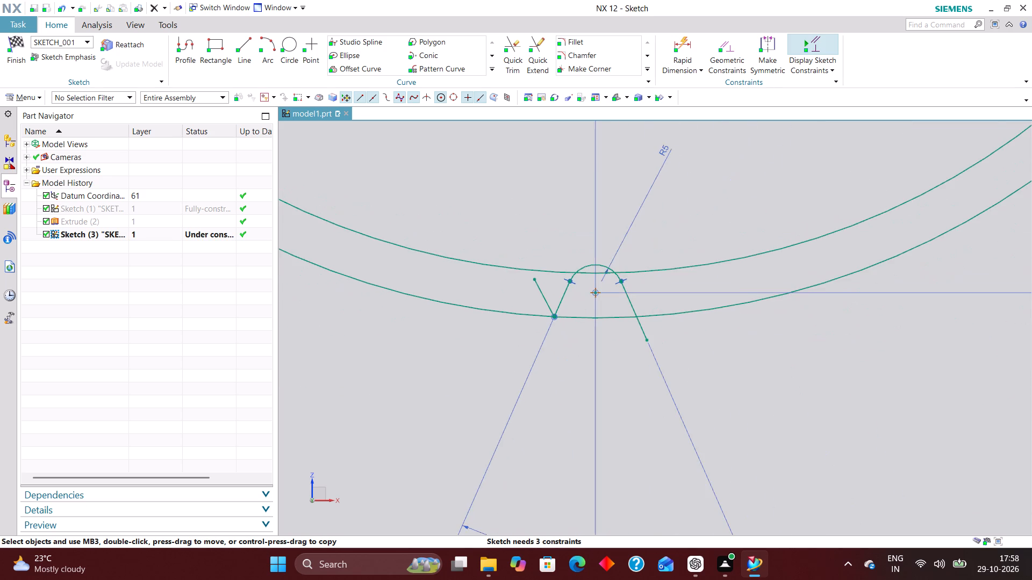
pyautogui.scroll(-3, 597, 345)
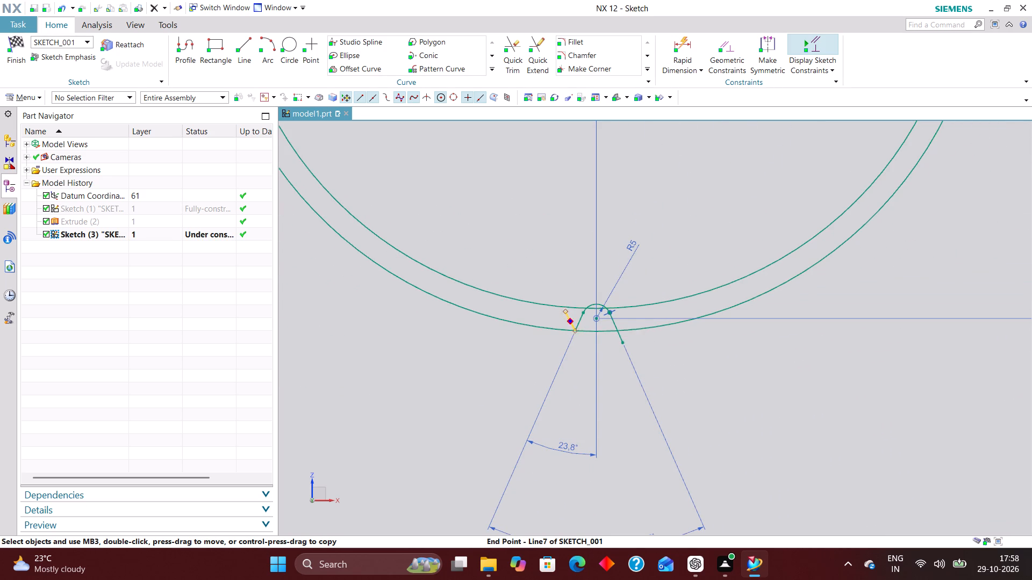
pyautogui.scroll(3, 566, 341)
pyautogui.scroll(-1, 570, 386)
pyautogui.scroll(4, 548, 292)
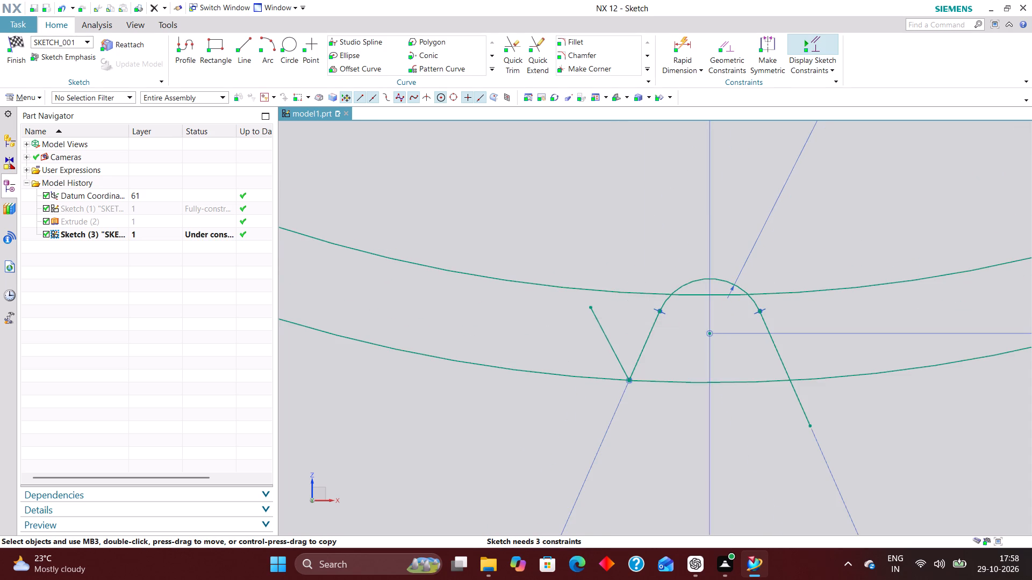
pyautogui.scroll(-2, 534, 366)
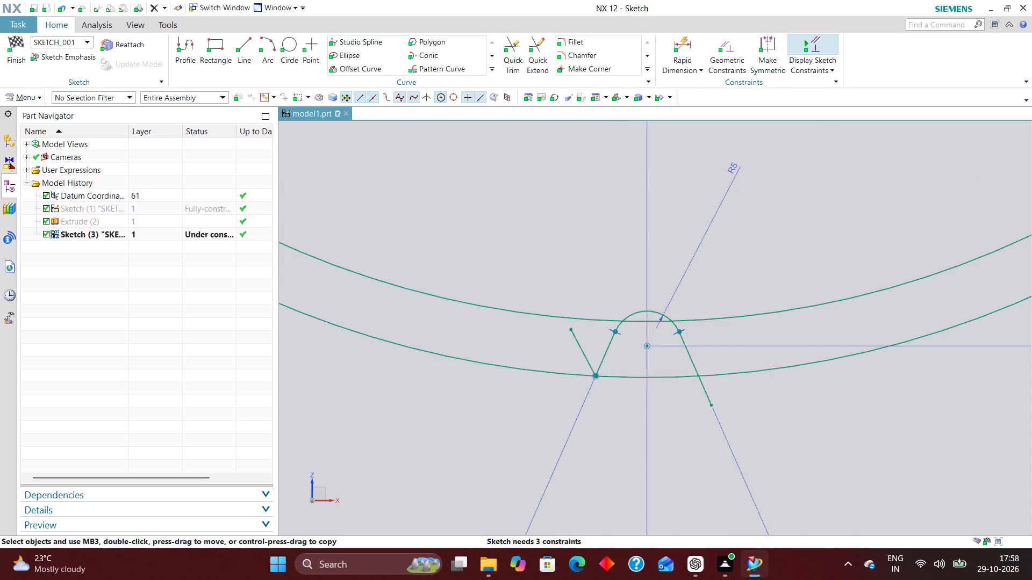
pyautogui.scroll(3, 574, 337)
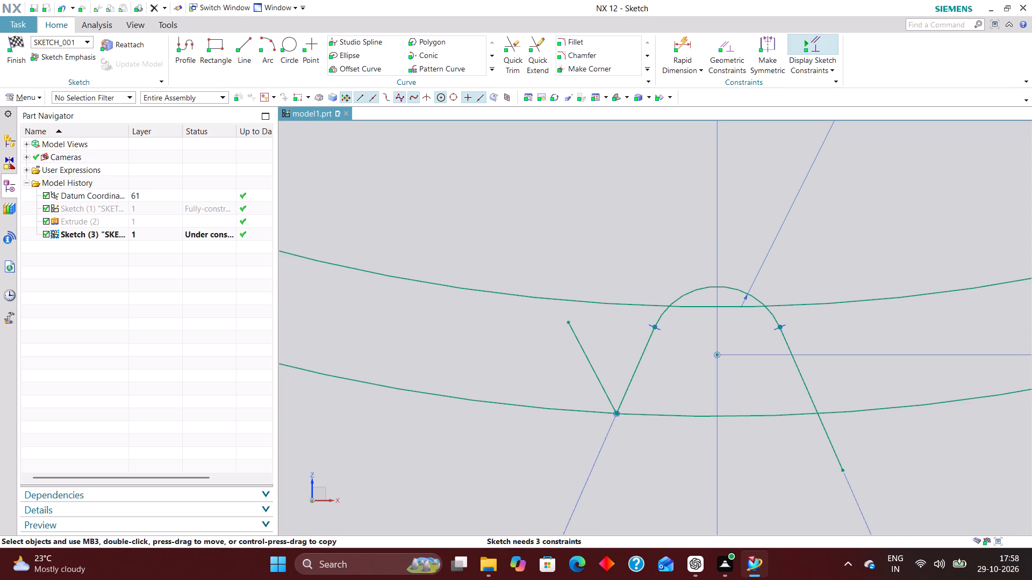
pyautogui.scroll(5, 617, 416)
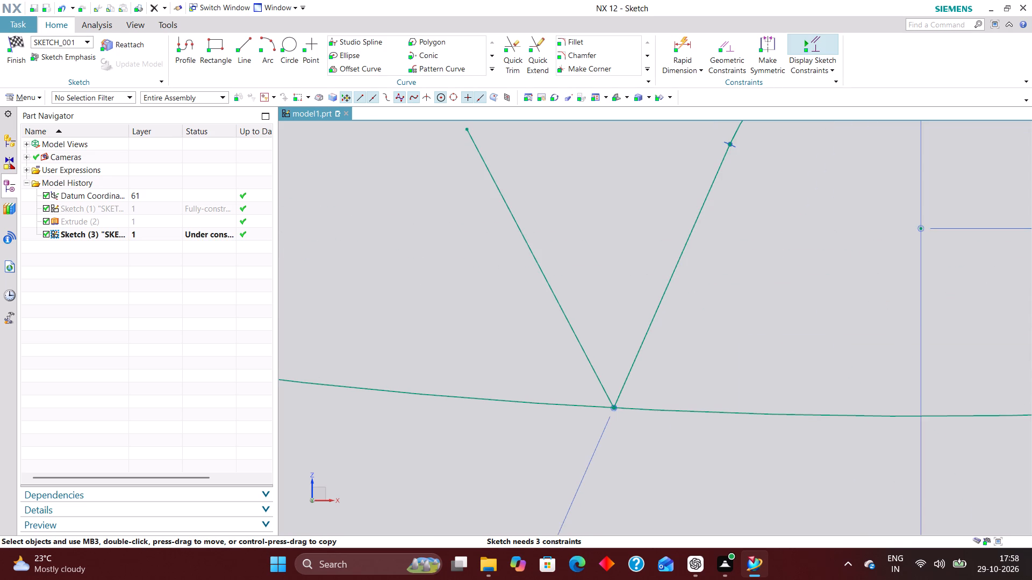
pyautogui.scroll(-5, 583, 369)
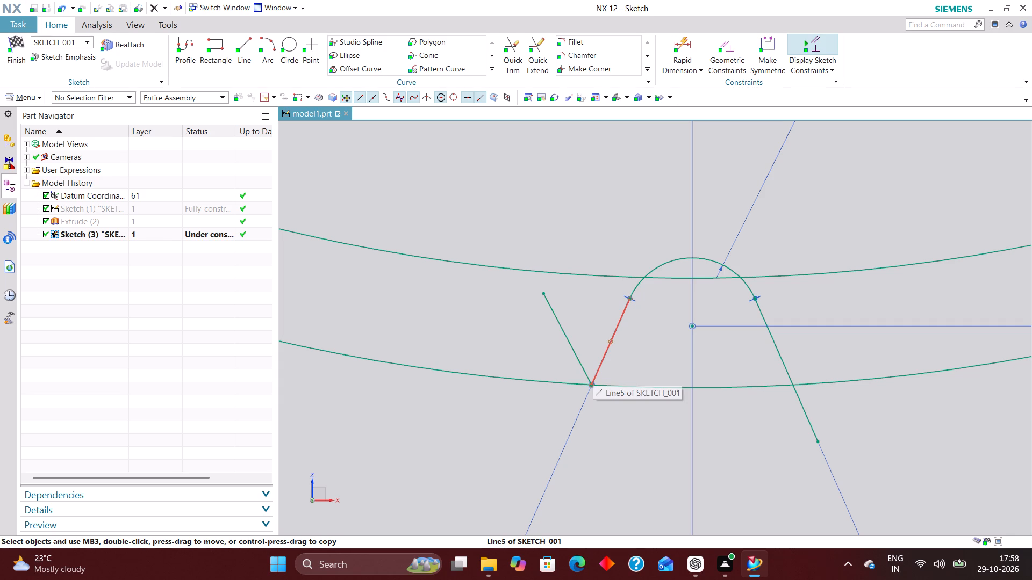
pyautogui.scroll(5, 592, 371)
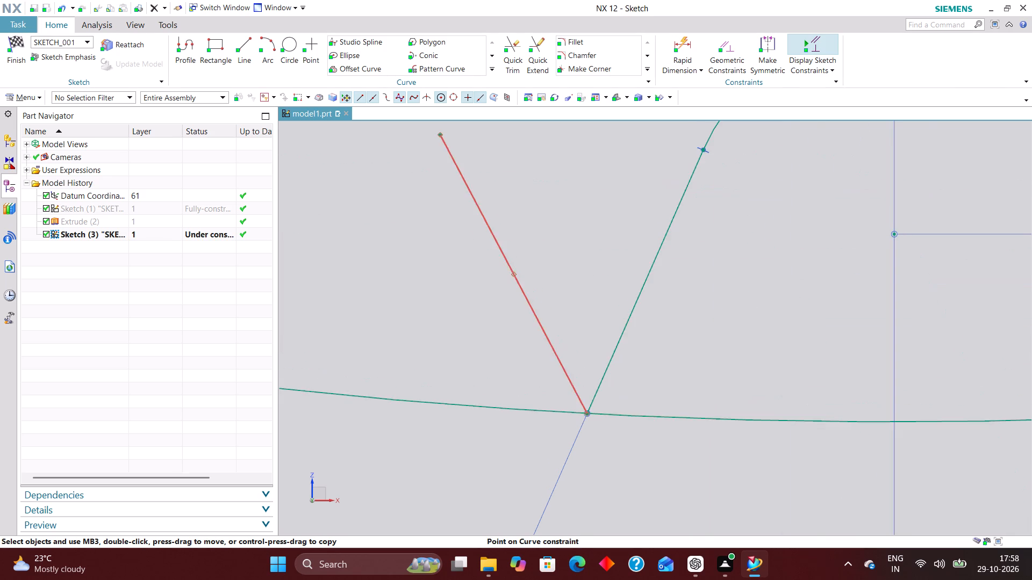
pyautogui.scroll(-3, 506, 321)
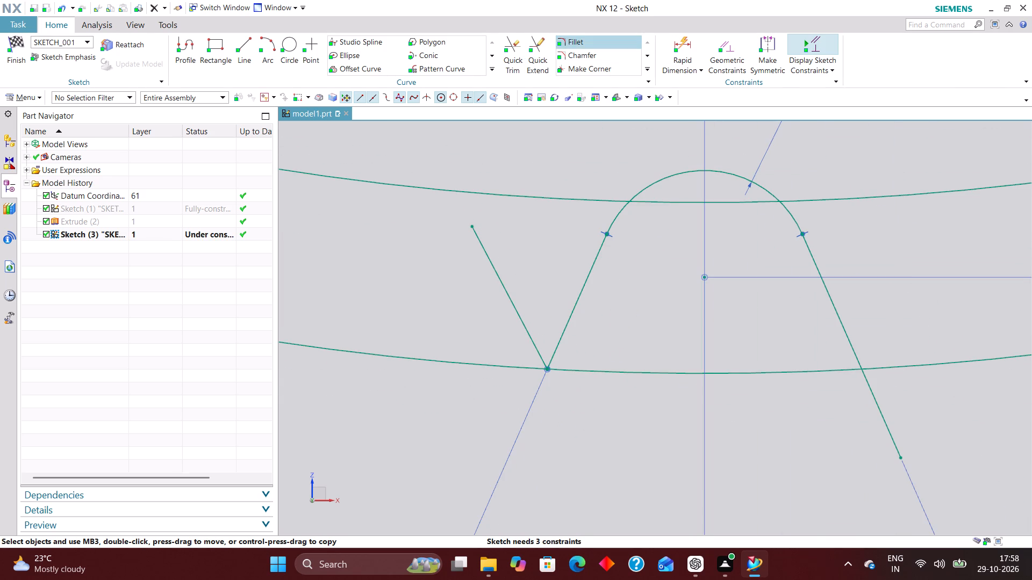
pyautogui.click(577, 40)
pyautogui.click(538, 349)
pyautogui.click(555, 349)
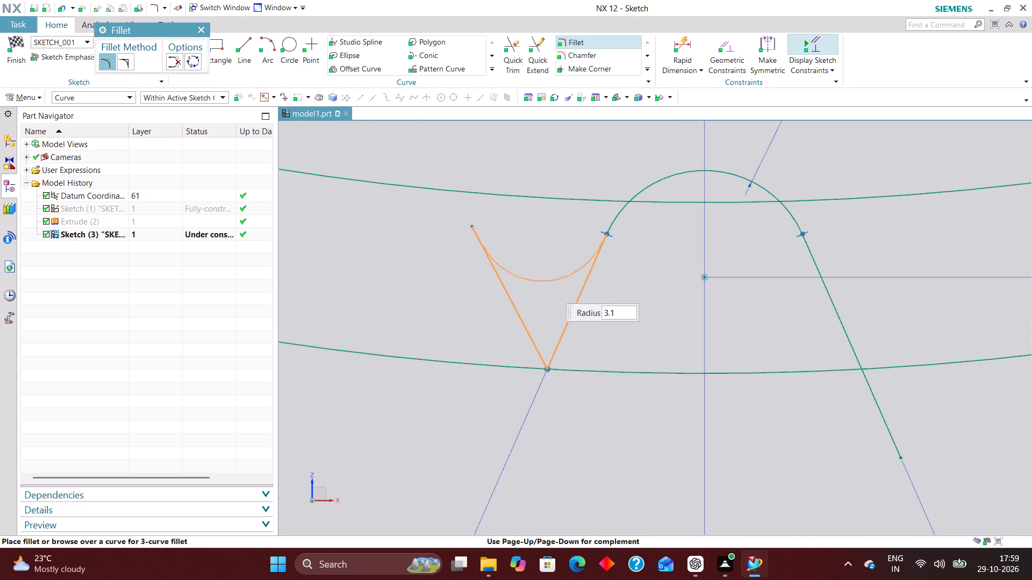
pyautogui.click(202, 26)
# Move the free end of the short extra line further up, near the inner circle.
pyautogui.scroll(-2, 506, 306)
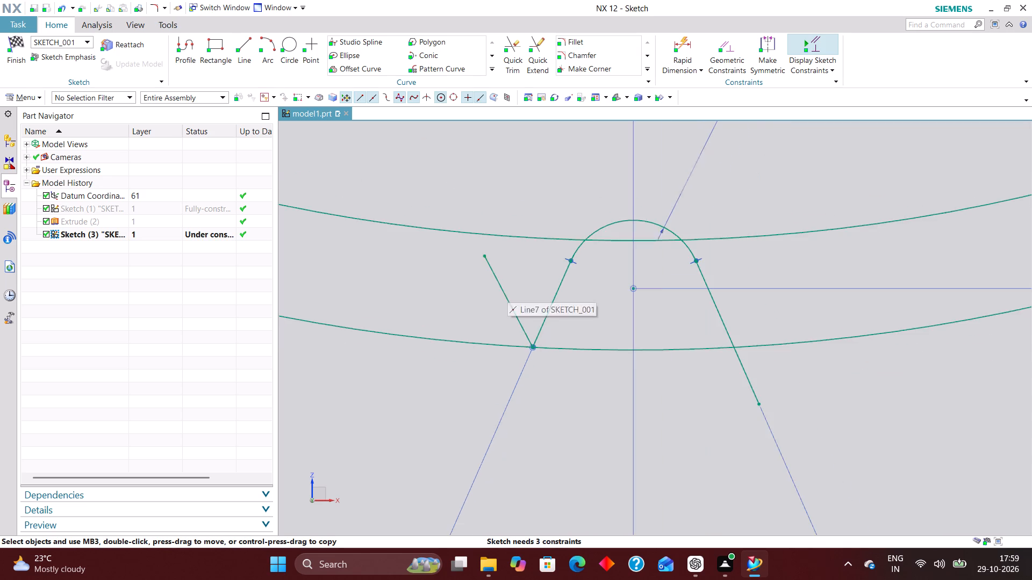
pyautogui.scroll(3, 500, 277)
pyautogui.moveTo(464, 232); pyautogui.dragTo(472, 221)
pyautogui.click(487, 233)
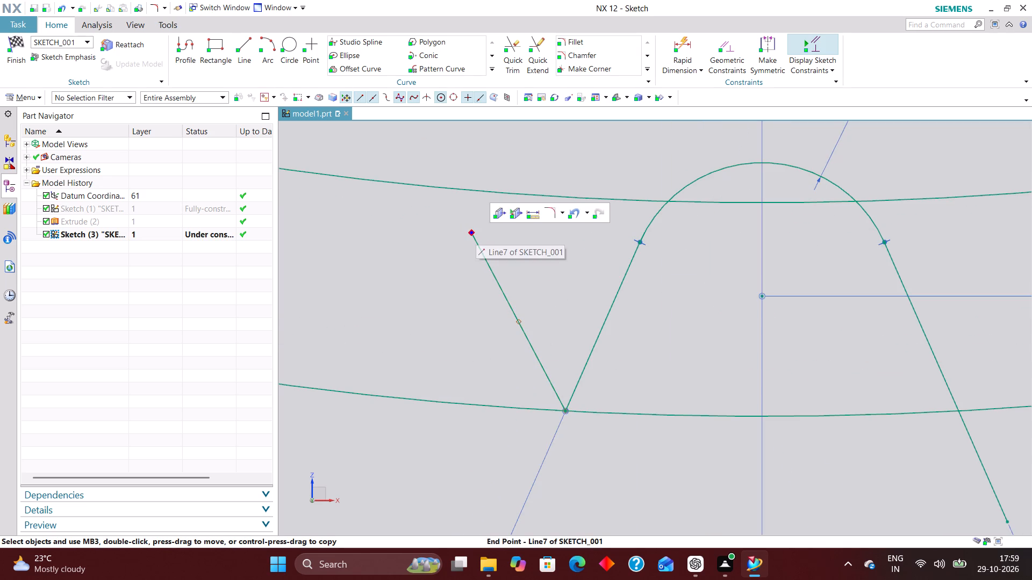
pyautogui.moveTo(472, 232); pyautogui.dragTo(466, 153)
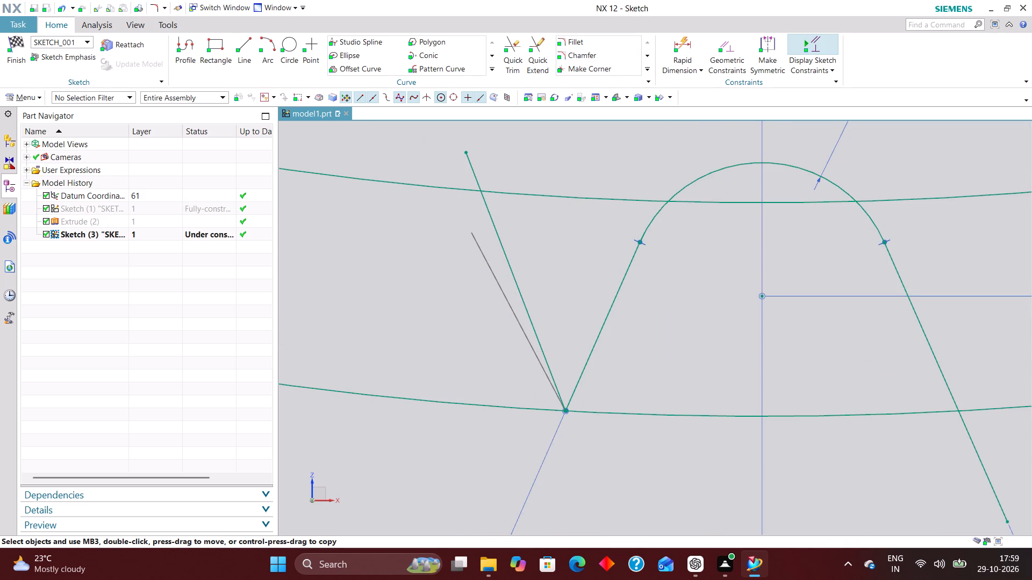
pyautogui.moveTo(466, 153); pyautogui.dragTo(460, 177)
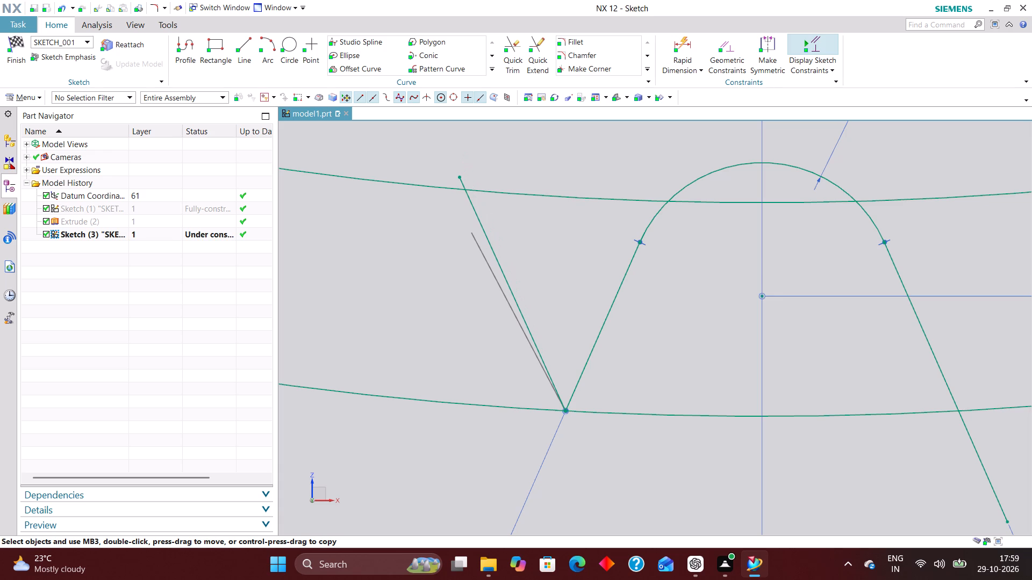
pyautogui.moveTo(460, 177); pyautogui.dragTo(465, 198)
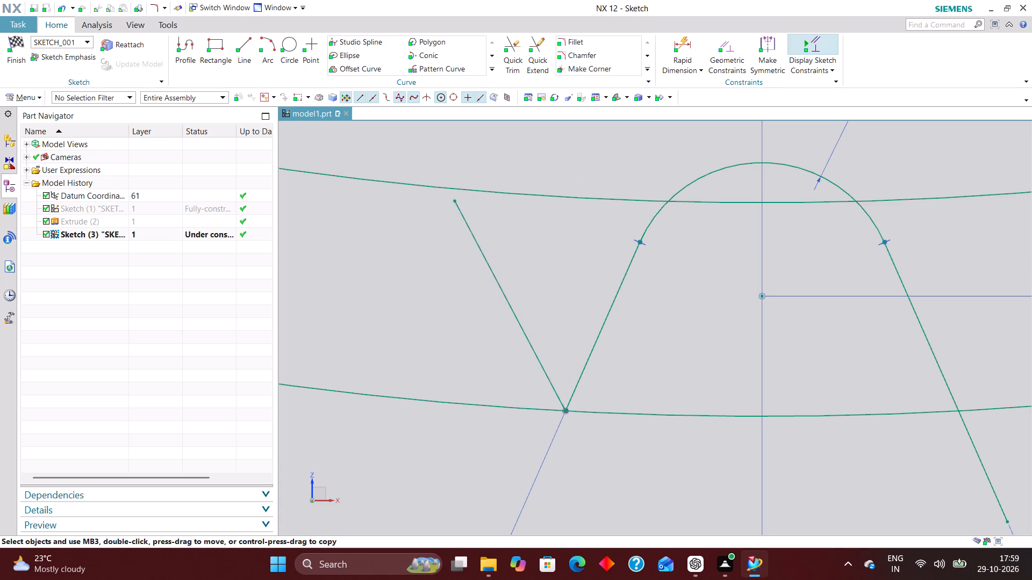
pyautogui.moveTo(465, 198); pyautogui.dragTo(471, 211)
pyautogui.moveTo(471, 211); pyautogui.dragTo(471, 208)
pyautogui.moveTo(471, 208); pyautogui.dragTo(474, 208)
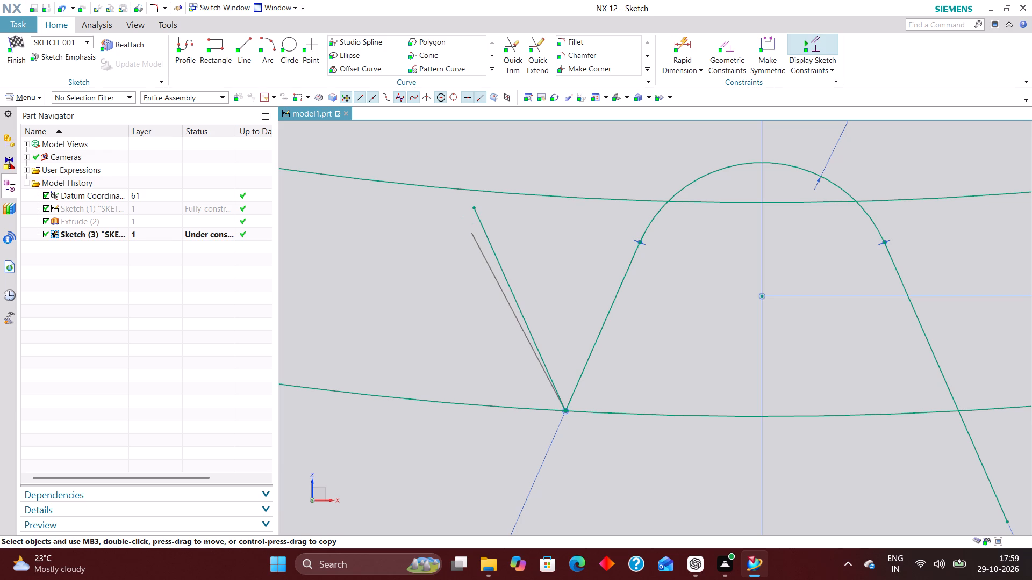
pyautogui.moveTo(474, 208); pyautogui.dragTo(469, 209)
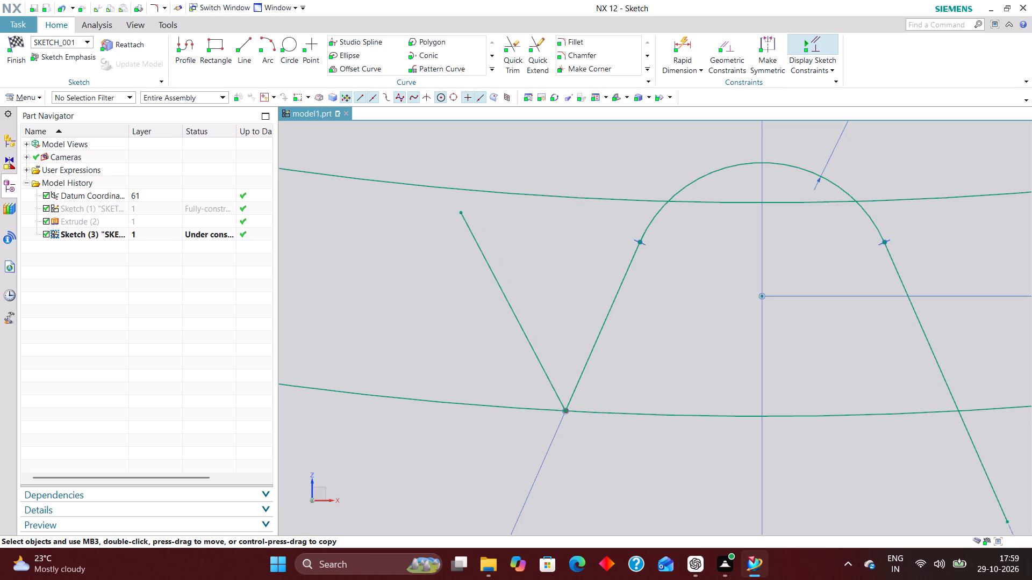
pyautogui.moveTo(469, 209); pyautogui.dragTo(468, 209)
# Quick Trim the right slanted tooth line's overhang beyond the outer circle and remove the short extra line on the left.
pyautogui.scroll(-4, 591, 248)
pyautogui.scroll(4, 582, 285)
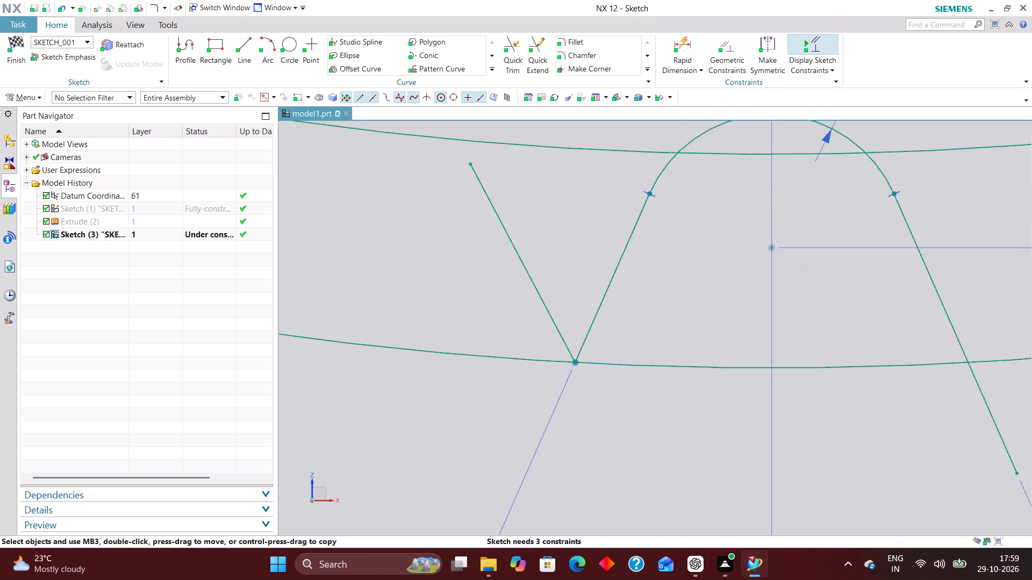
pyautogui.scroll(-4, 501, 267)
pyautogui.scroll(3, 512, 277)
pyautogui.scroll(-3, 499, 269)
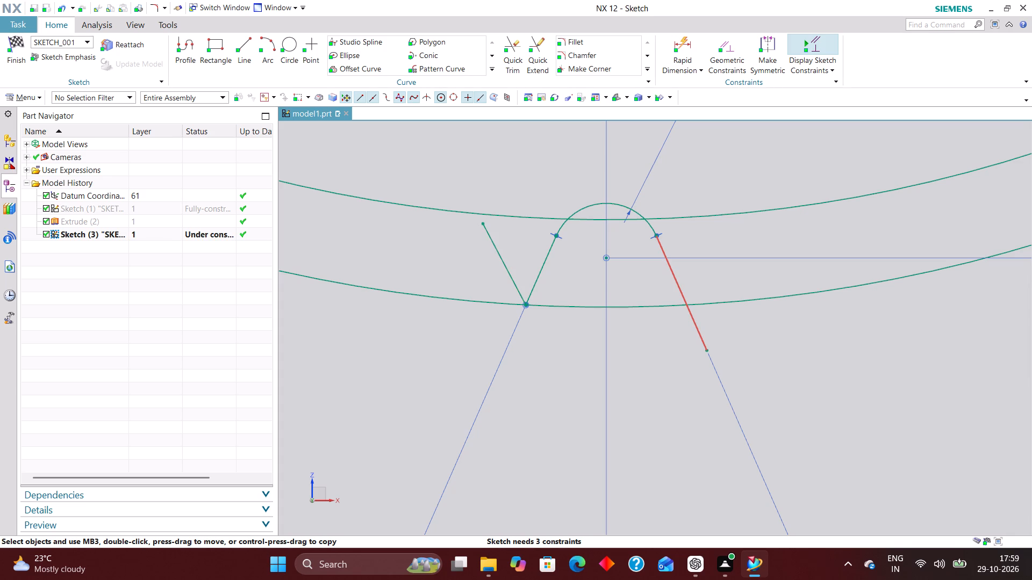
pyautogui.click(514, 40)
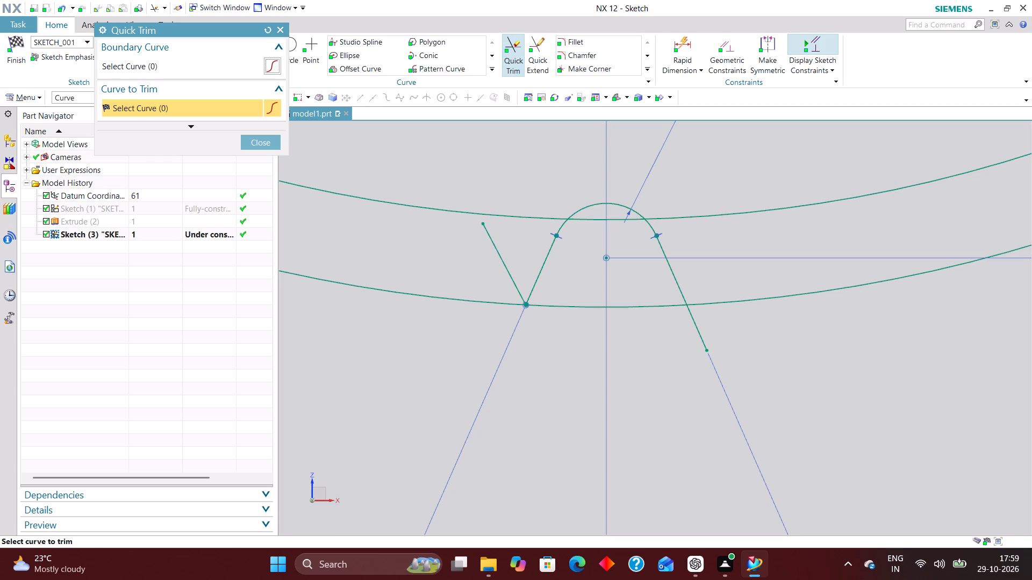
pyautogui.click(700, 333)
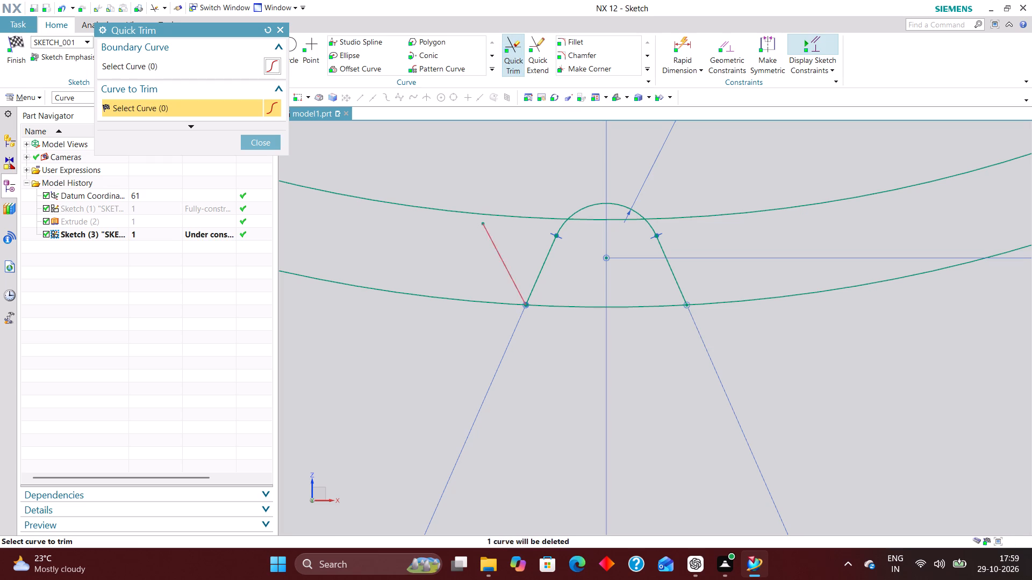
pyautogui.click(499, 258)
pyautogui.click(269, 140)
# Quick Trim away the whole inner circle and the outer circle's portion outside the tooth lines, leaving only the closed tooth gap profile.
pyautogui.scroll(-2, 533, 359)
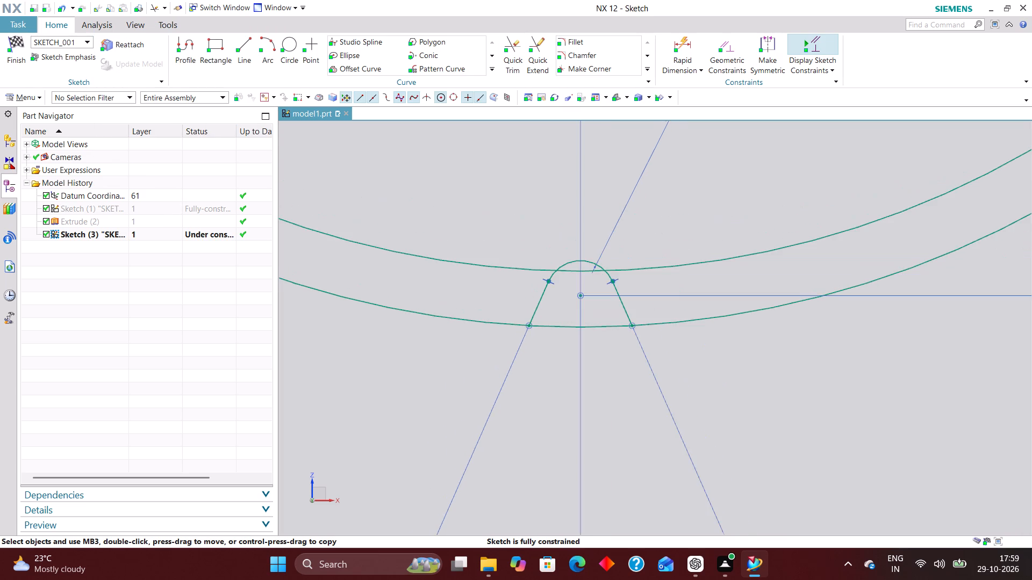
pyautogui.scroll(3, 585, 275)
pyautogui.scroll(-3, 560, 324)
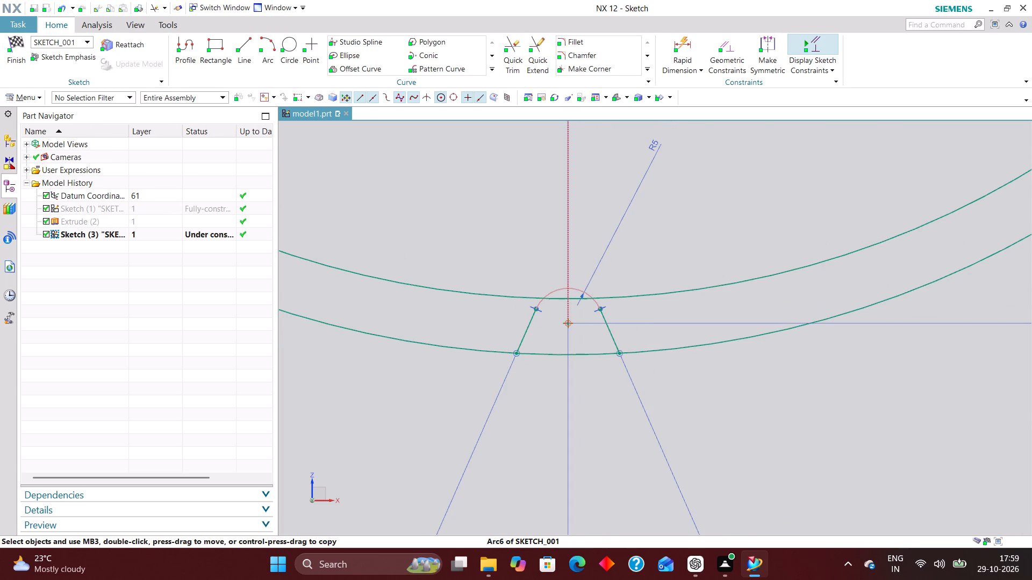
pyautogui.scroll(-4, 550, 348)
pyautogui.scroll(4, 549, 348)
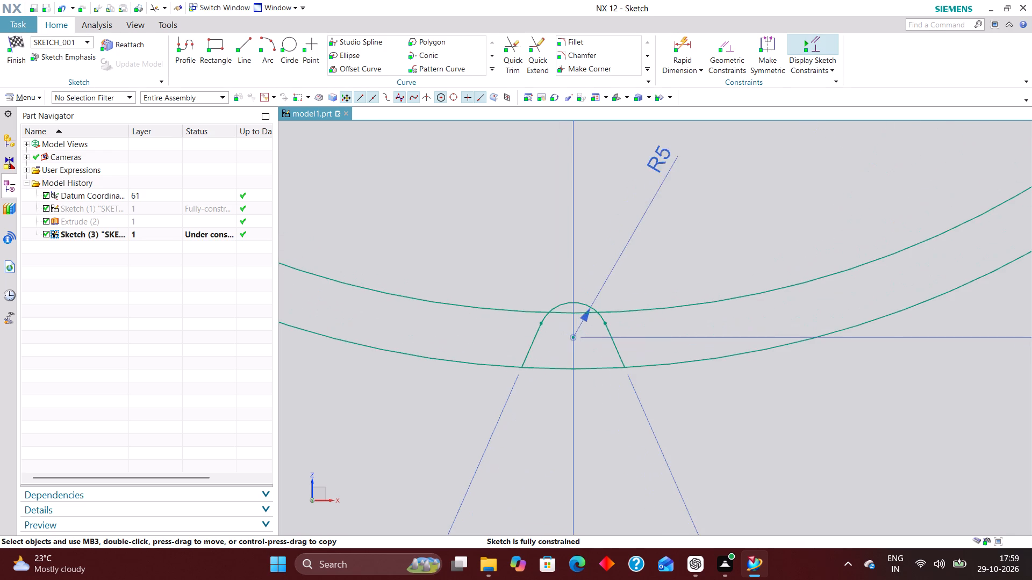
pyautogui.click(515, 44)
pyautogui.scroll(2, 568, 322)
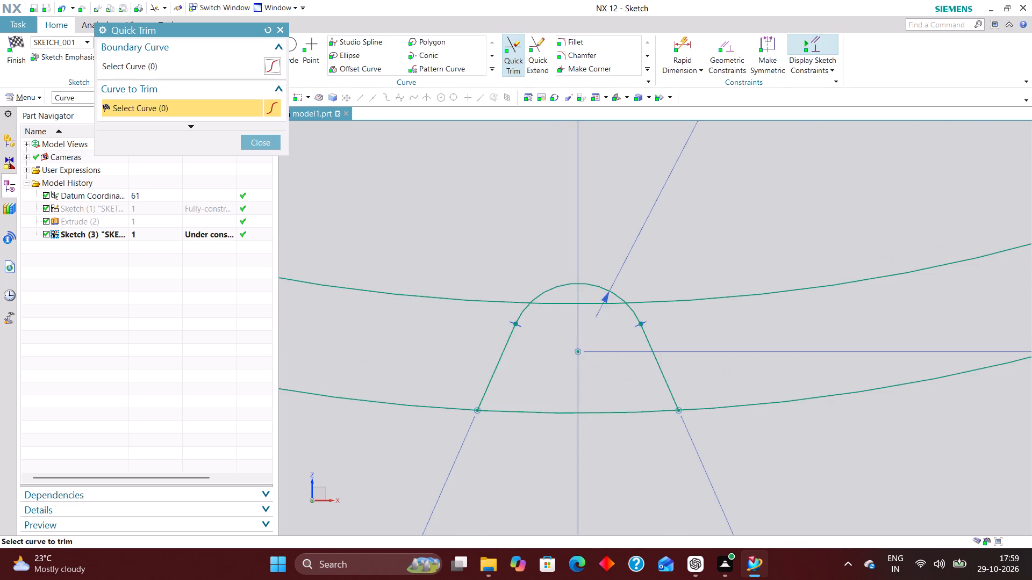
pyautogui.scroll(1, 568, 323)
pyautogui.click(565, 303)
pyautogui.scroll(-4, 569, 330)
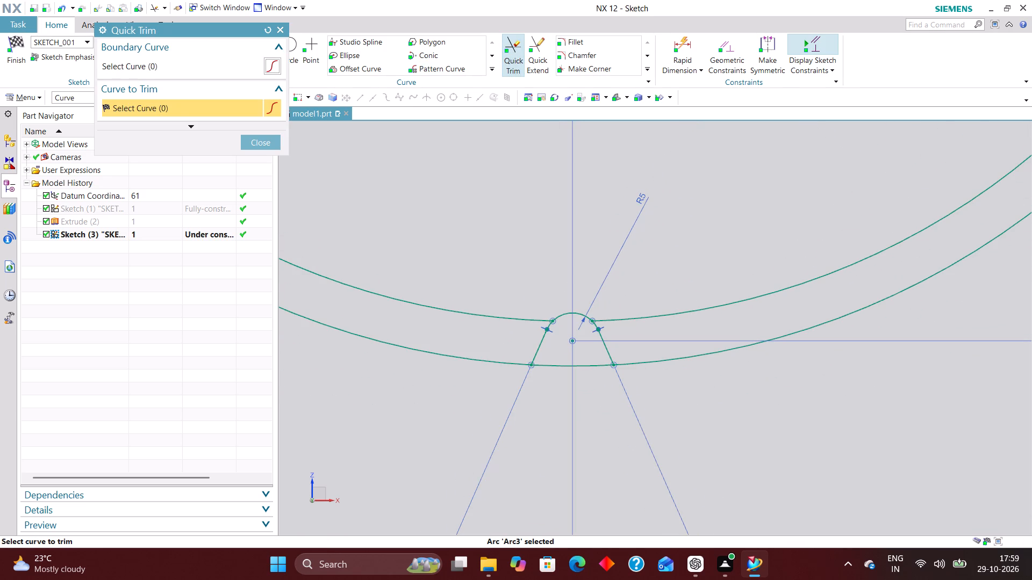
pyautogui.click(441, 353)
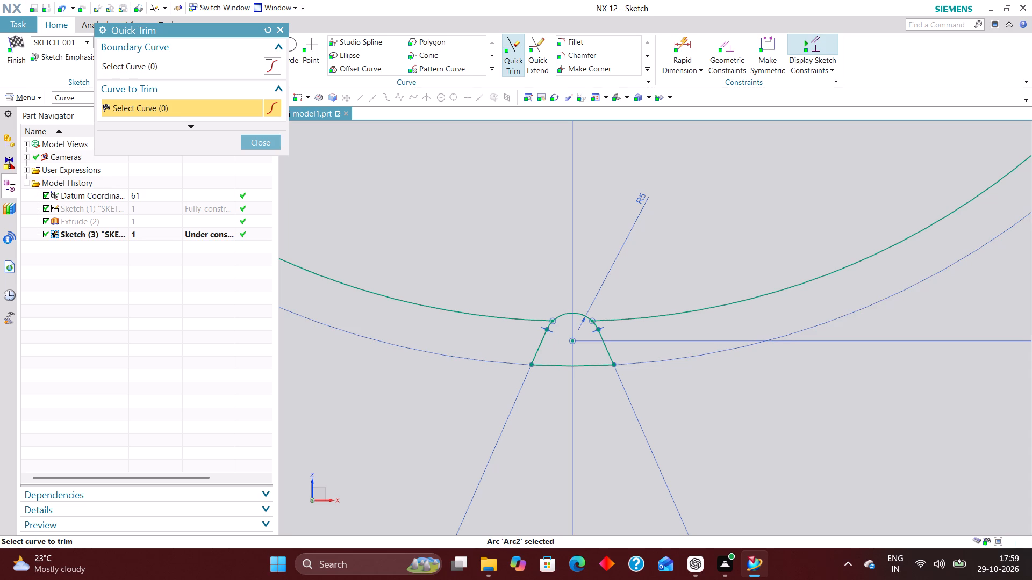
pyautogui.scroll(-6, 668, 403)
pyautogui.scroll(-2, 694, 348)
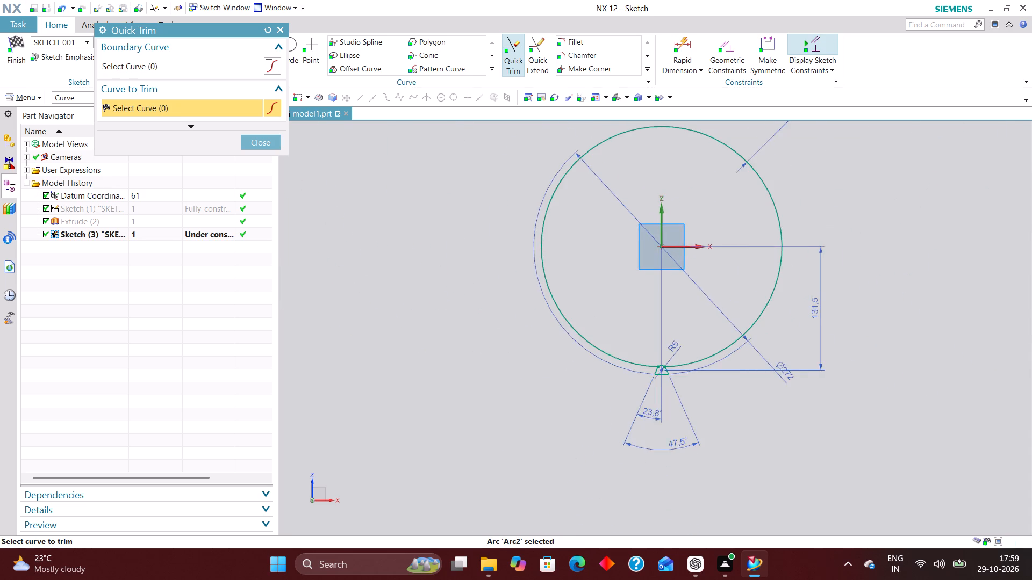
pyautogui.scroll(4, 728, 295)
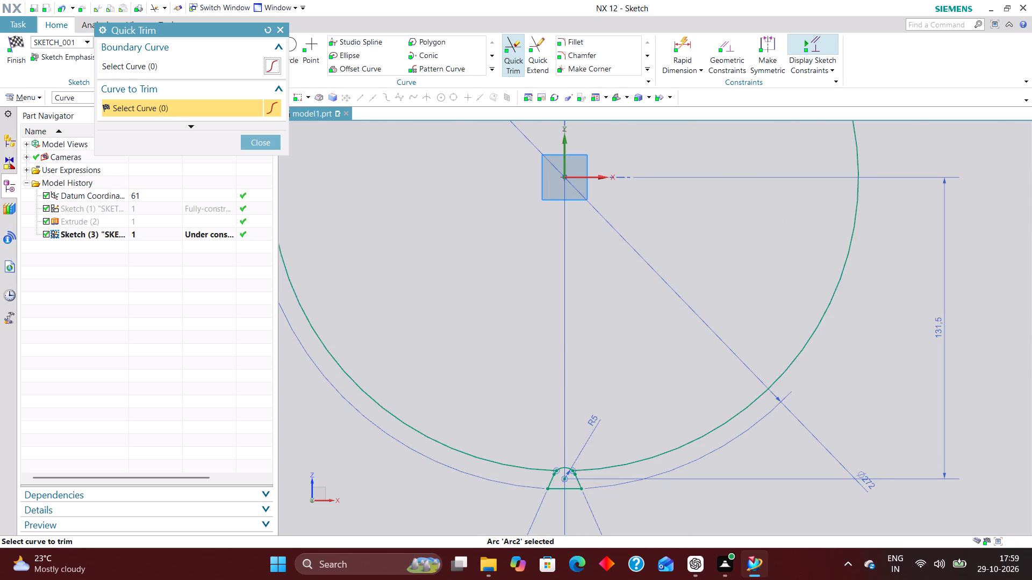
pyautogui.click(381, 405)
pyautogui.click(266, 140)
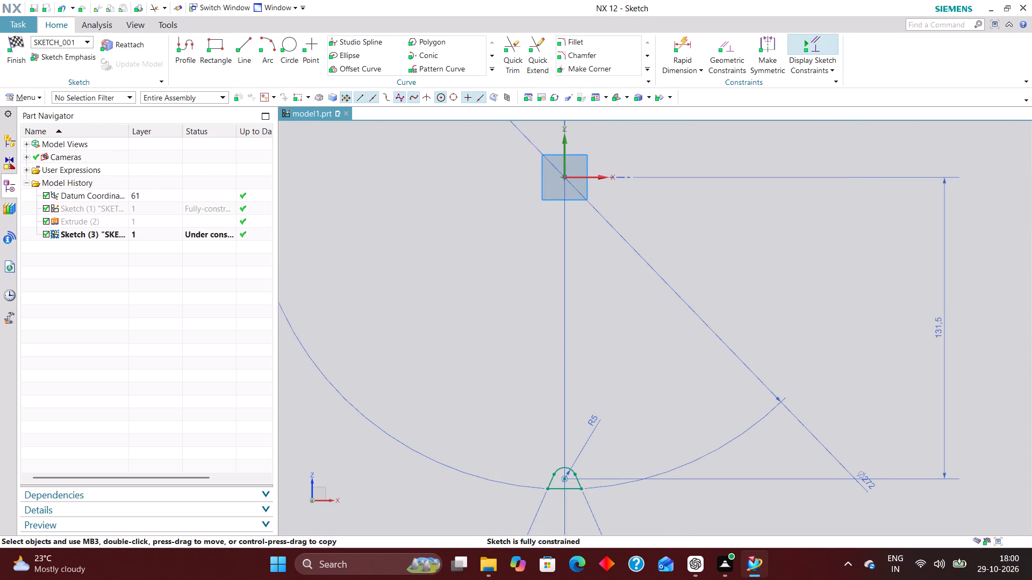
# Finish the tooth gap sketch and show the hidden extruded disc.
pyautogui.scroll(-2, 539, 273)
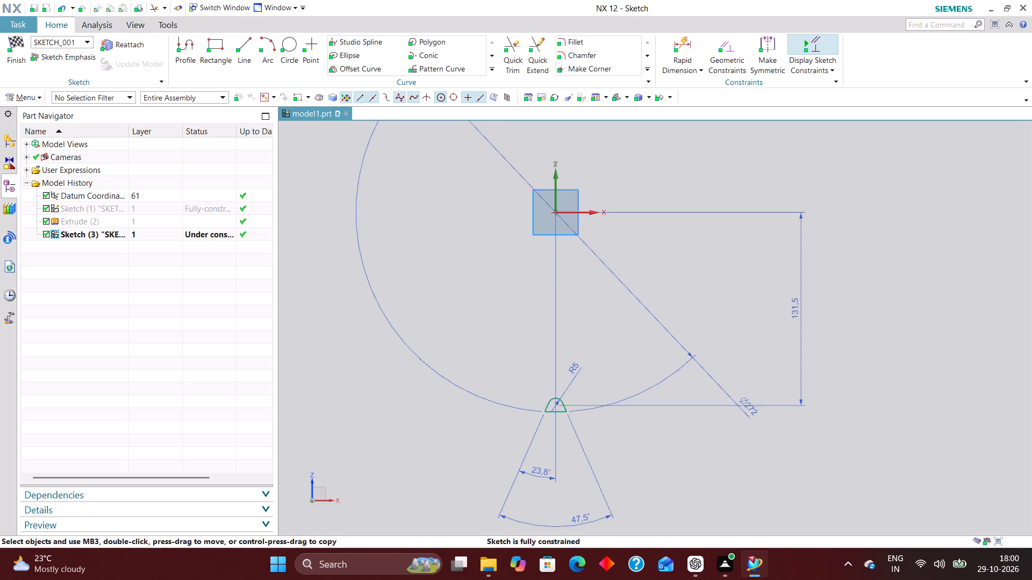
pyautogui.click(16, 45)
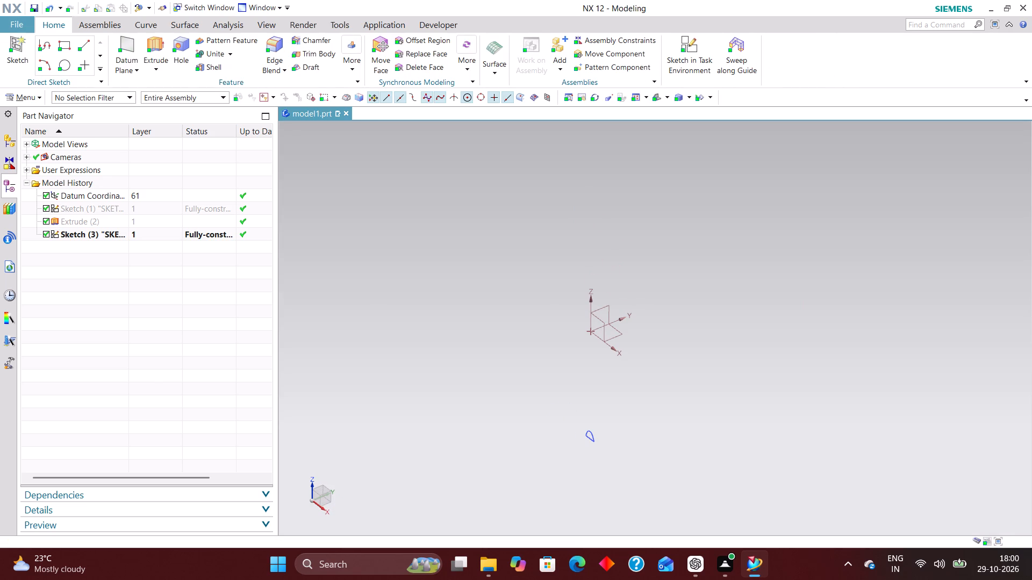
pyautogui.rightClick(153, 221)
pyautogui.click(190, 226)
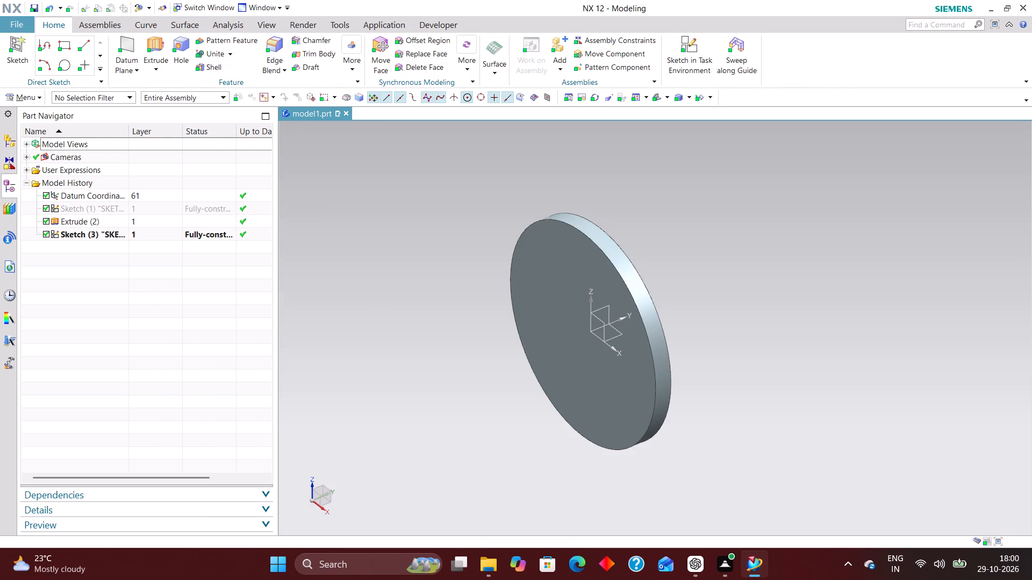
# Extrude the tooth gap sketch from -10 mm to 10 mm across the disc's thickness, with Boolean set to None.
pyautogui.click(161, 38)
pyautogui.click(83, 233)
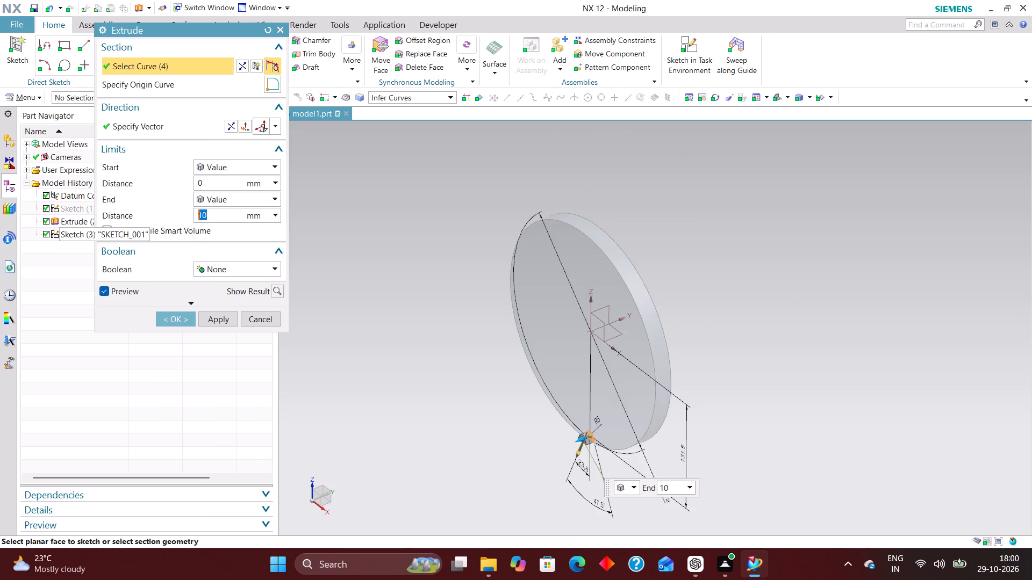
pyautogui.moveTo(799, 422); pyautogui.dragTo(778, 383, button='middle')
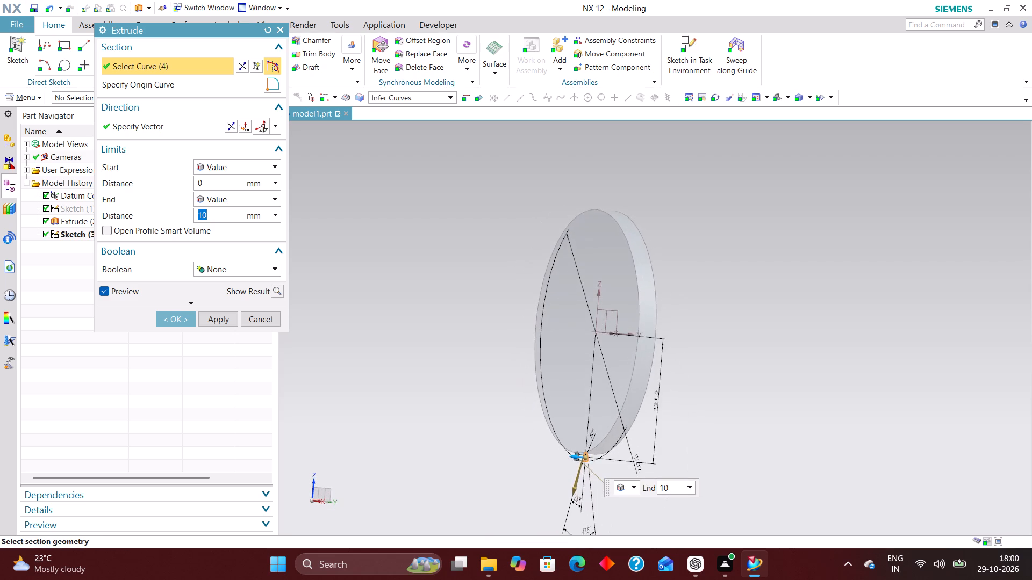
pyautogui.scroll(4, 633, 449)
pyautogui.scroll(-2, 582, 333)
pyautogui.scroll(3, 557, 449)
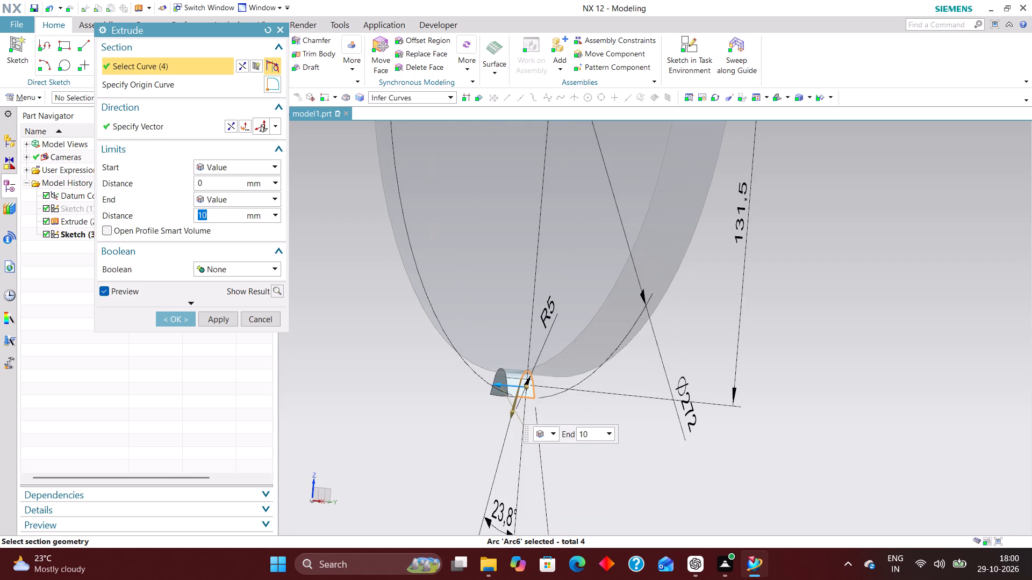
pyautogui.scroll(1, 784, 389)
pyautogui.moveTo(782, 390); pyautogui.dragTo(754, 406, button='middle')
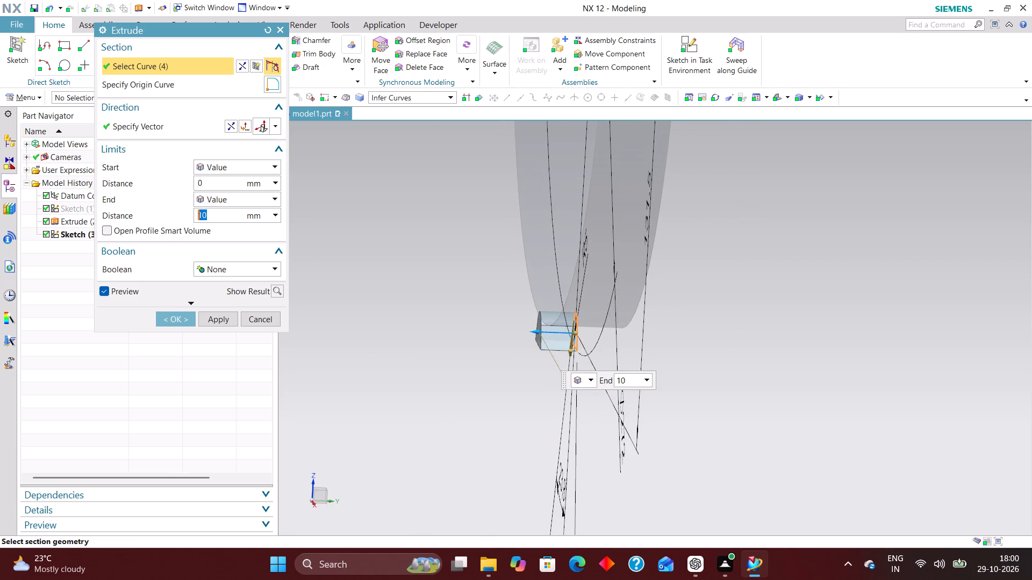
pyautogui.scroll(1, 613, 357)
pyautogui.moveTo(566, 326); pyautogui.dragTo(619, 329)
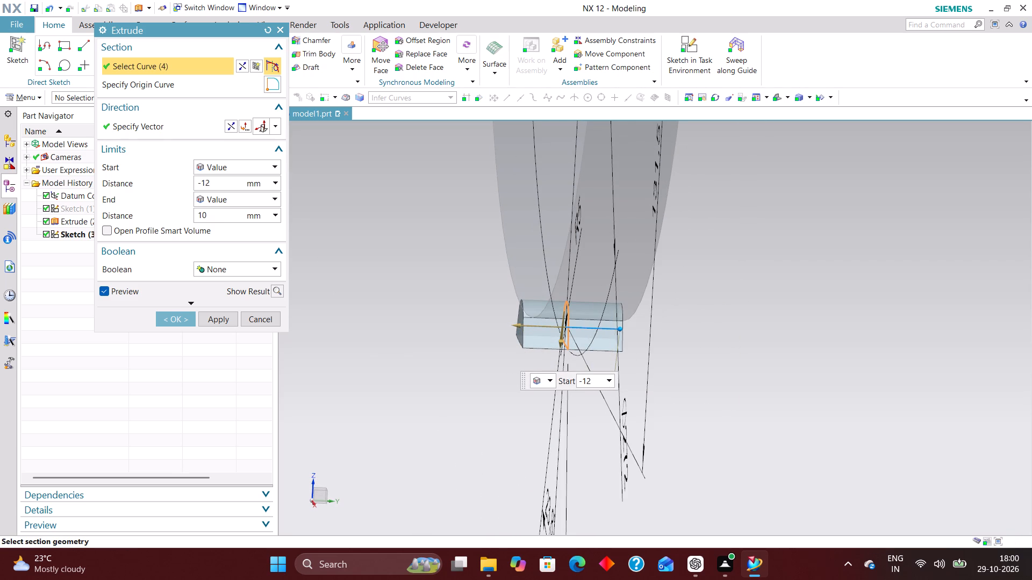
pyautogui.moveTo(619, 329); pyautogui.dragTo(626, 329)
pyautogui.moveTo(813, 326); pyautogui.dragTo(734, 329, button='right')
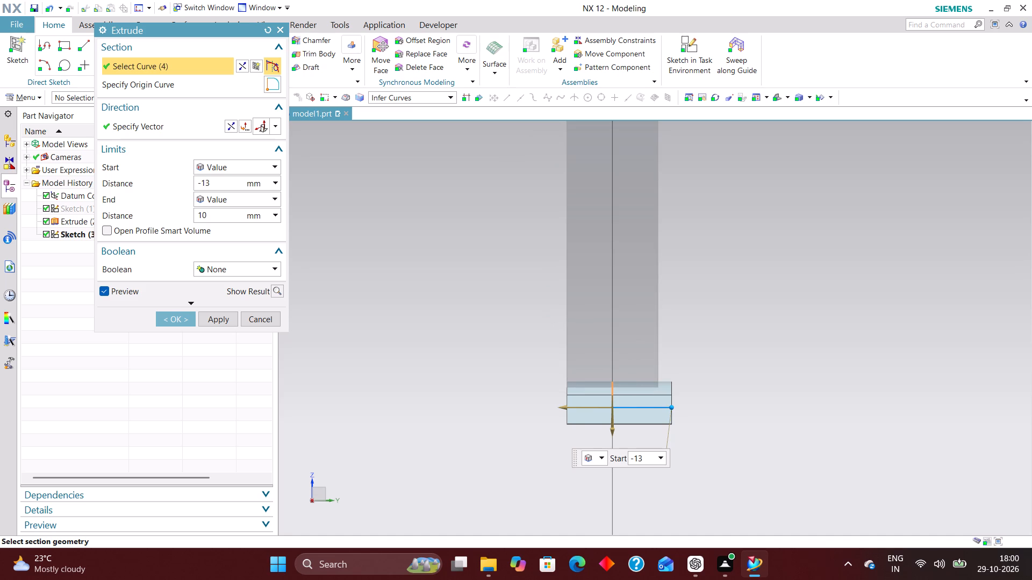
pyautogui.moveTo(676, 407); pyautogui.dragTo(662, 406)
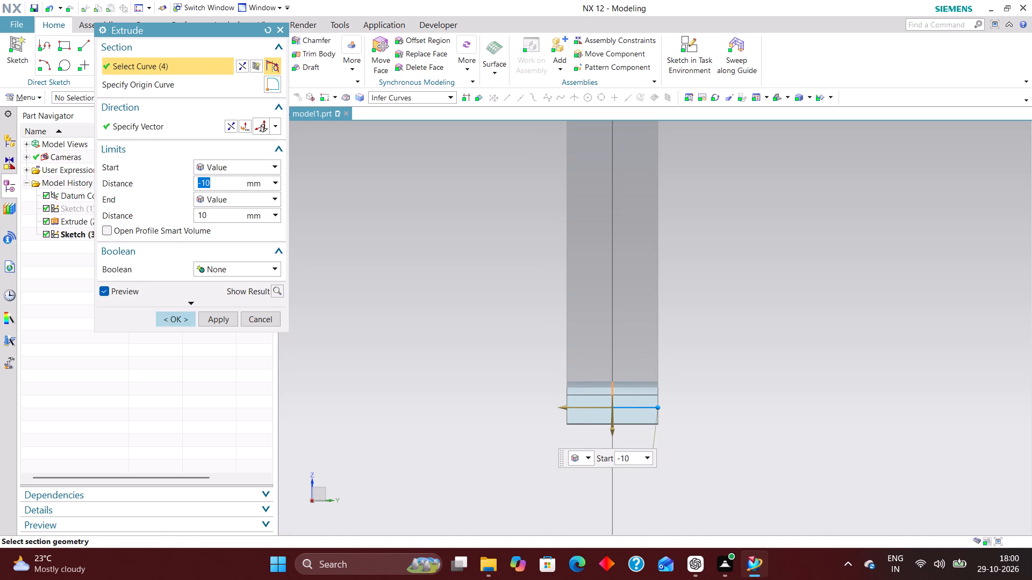
pyautogui.click(177, 318)
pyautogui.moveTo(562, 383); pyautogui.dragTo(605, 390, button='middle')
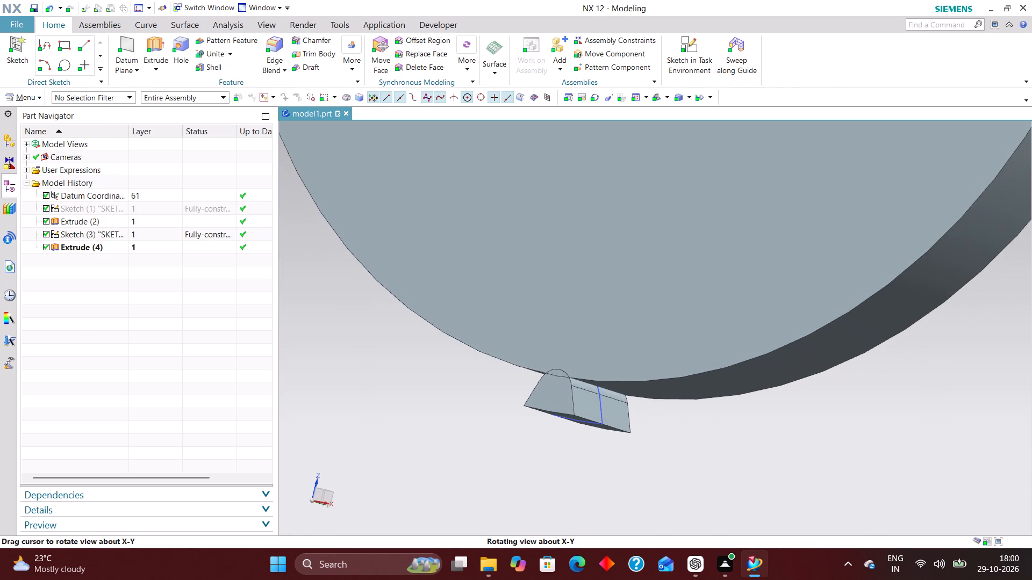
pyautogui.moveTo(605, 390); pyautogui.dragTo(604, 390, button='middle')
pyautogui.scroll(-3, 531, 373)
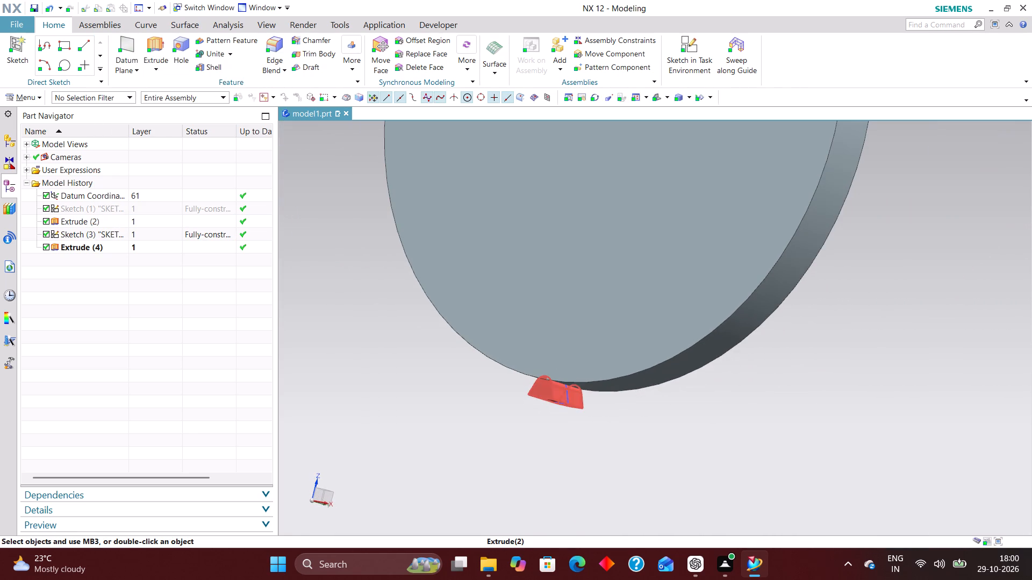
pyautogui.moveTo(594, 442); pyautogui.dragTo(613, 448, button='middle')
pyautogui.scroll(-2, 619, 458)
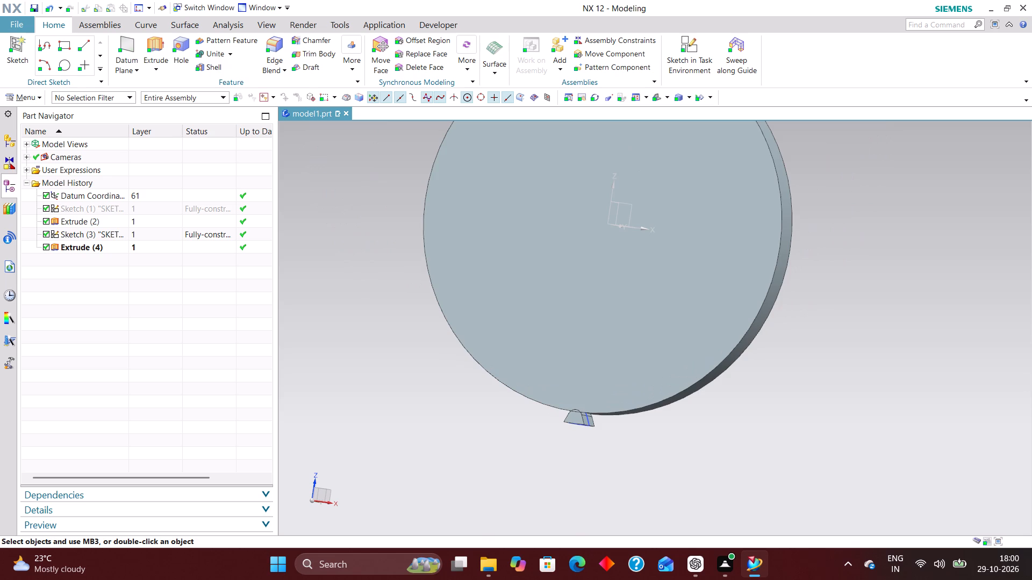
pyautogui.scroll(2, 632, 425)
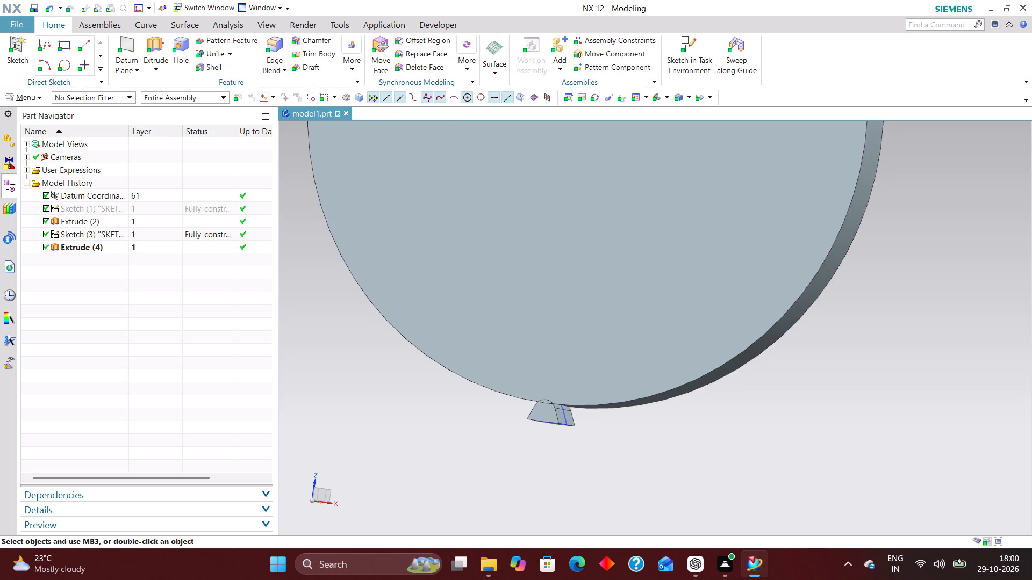
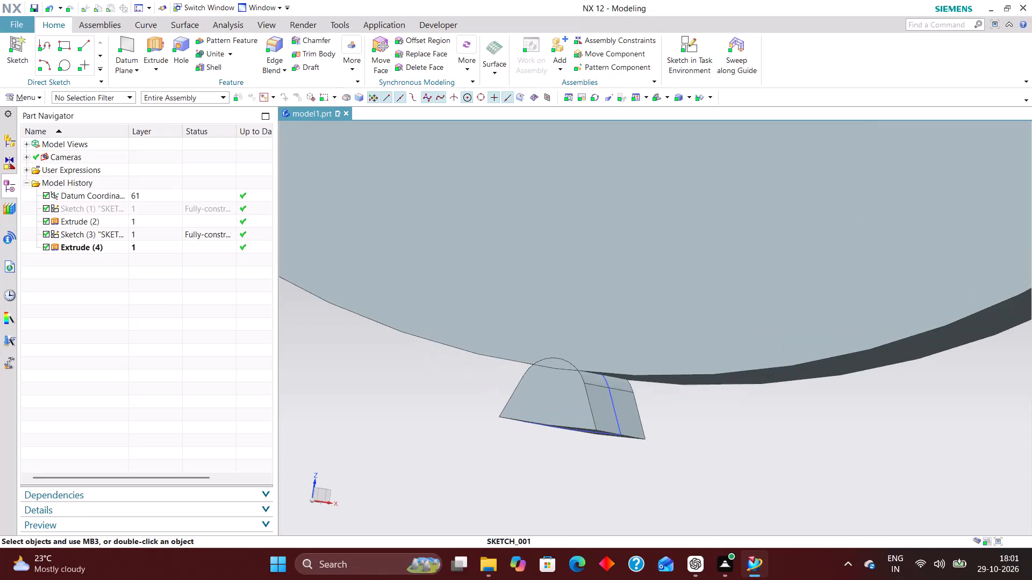
# Hide the tooth gap sketch on the extruded tooth gap body.
pyautogui.moveTo(618, 410); pyautogui.dragTo(617, 412, button='right')
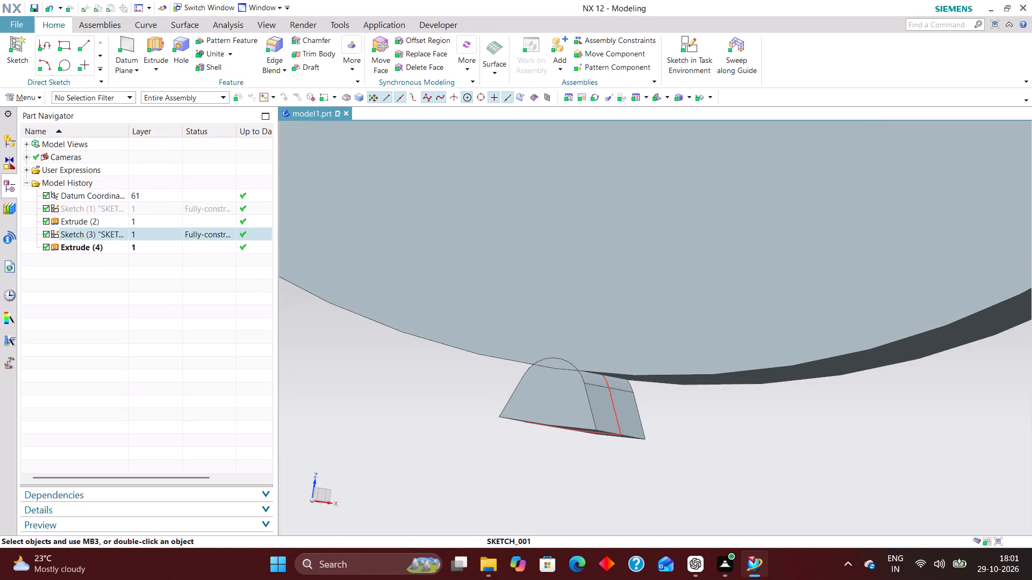
pyautogui.moveTo(617, 412); pyautogui.dragTo(619, 455, button='right')
# Start a circular Pattern Feature of the tooth gap extrusion, using the datum Y axis through the disc's centre as rotation axis.
pyautogui.scroll(-3, 686, 407)
pyautogui.moveTo(706, 444); pyautogui.dragTo(707, 443, button='middle')
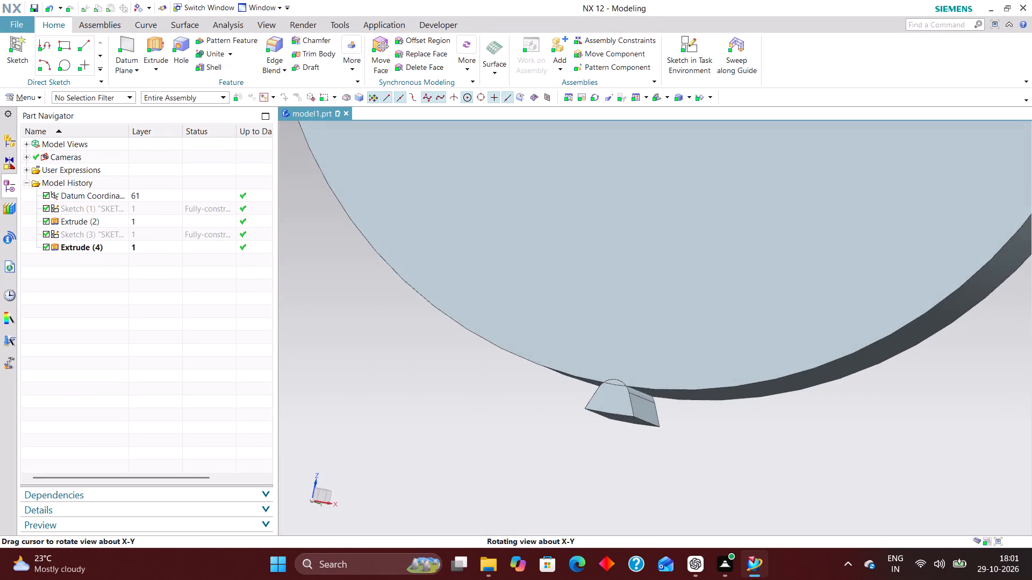
pyautogui.moveTo(707, 443); pyautogui.dragTo(722, 444, button='middle')
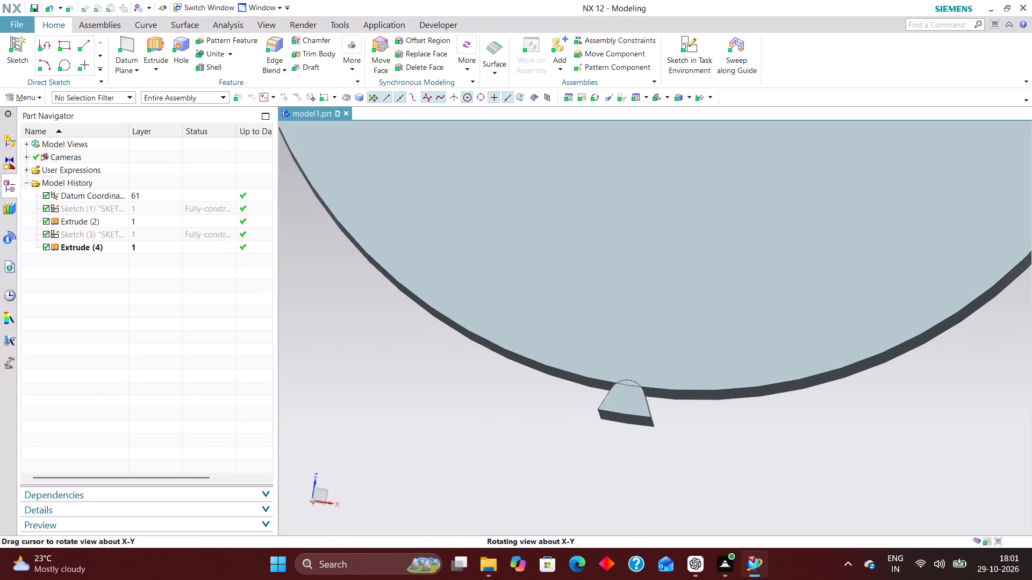
pyautogui.moveTo(722, 444); pyautogui.dragTo(721, 444, button='middle')
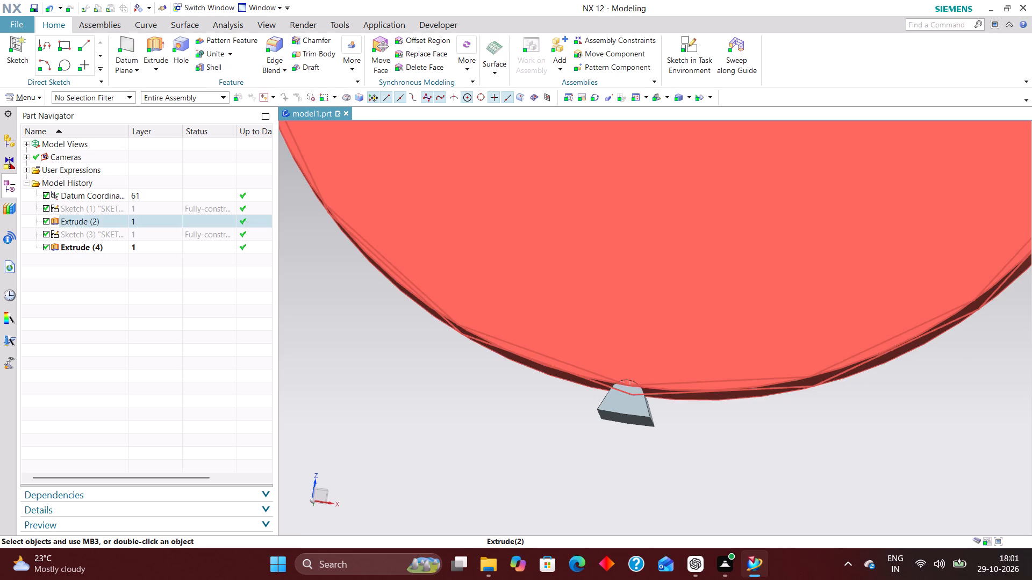
pyautogui.scroll(-2, 658, 307)
pyautogui.moveTo(716, 427); pyautogui.dragTo(719, 439, button='middle')
pyautogui.scroll(-2, 711, 423)
pyautogui.scroll(2, 803, 315)
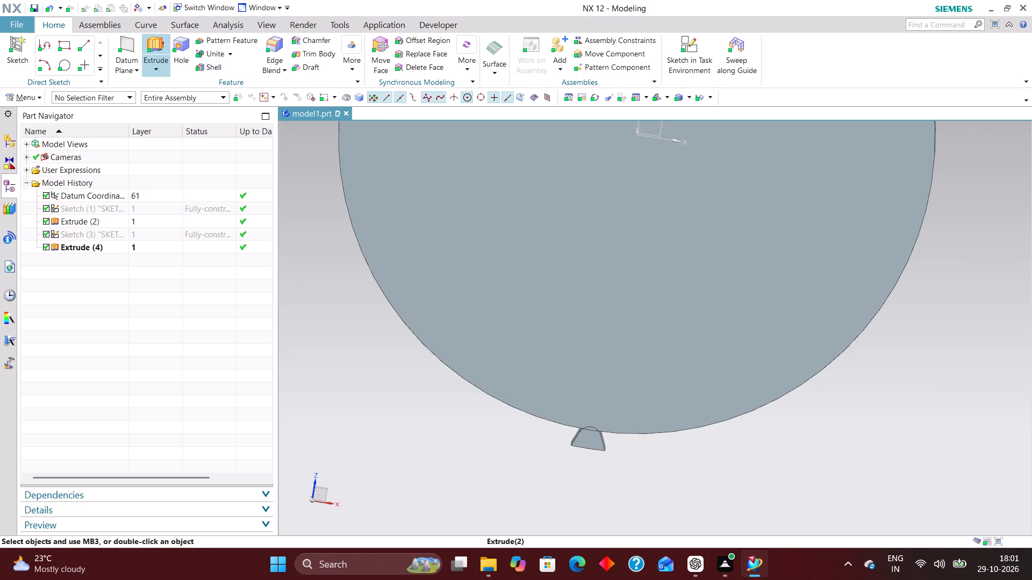
pyautogui.click(240, 42)
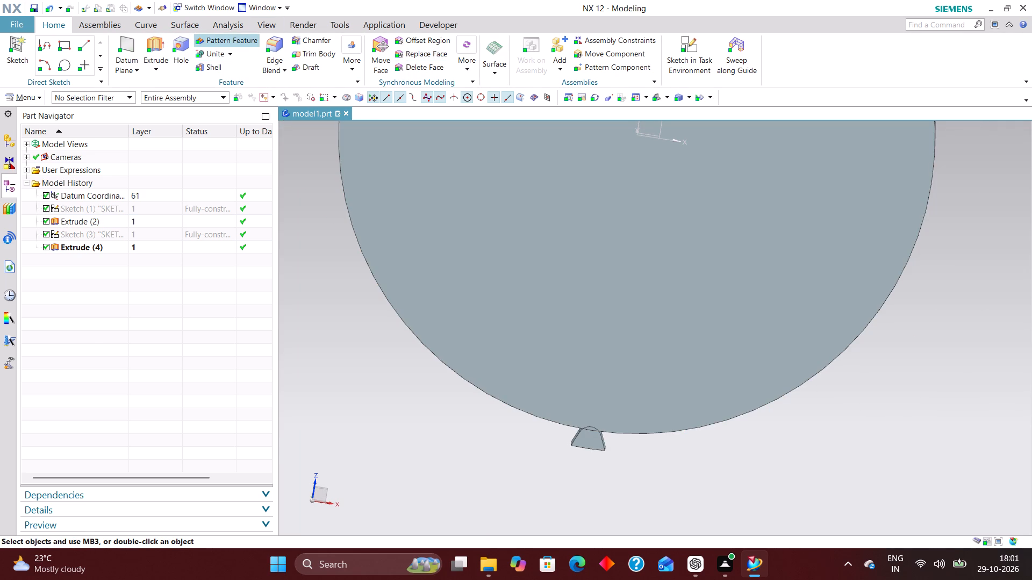
pyautogui.scroll(-3, 549, 231)
pyautogui.moveTo(668, 302); pyautogui.dragTo(626, 302, button='middle')
pyautogui.scroll(6, 604, 336)
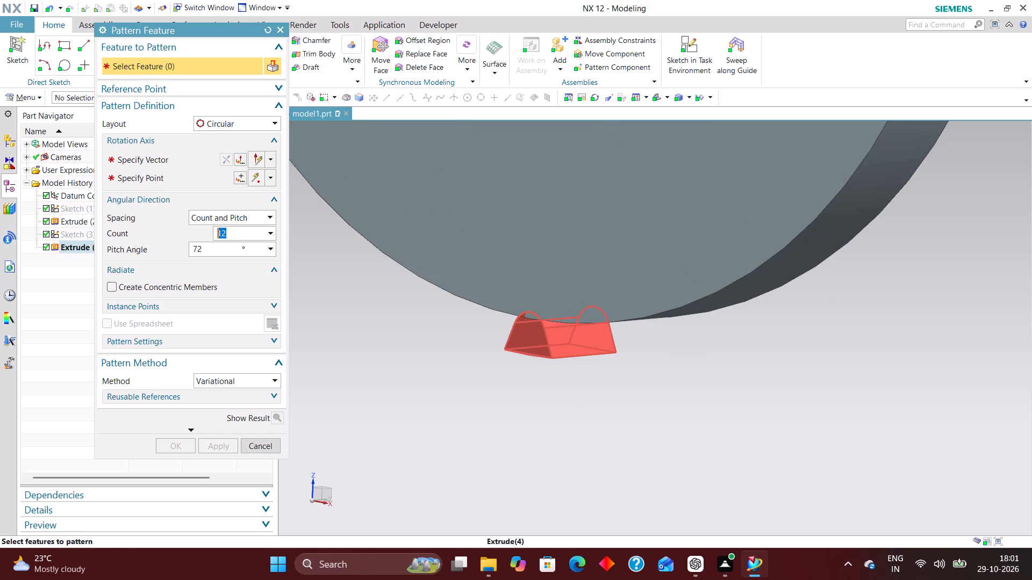
pyautogui.click(554, 344)
pyautogui.click(169, 158)
pyautogui.scroll(-1, 812, 550)
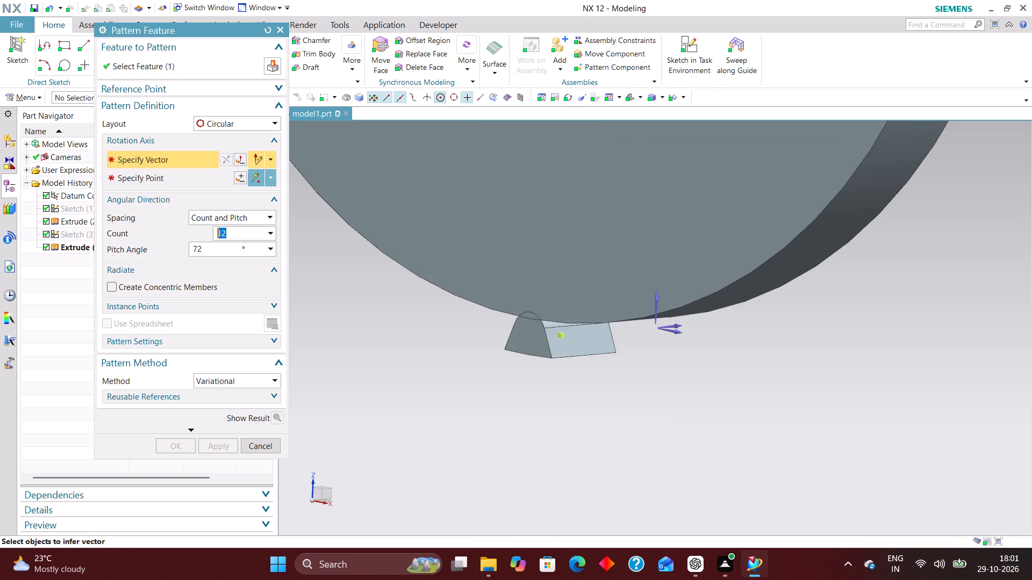
pyautogui.scroll(-2, 811, 546)
pyautogui.scroll(-2, 752, 406)
pyautogui.scroll(2, 742, 411)
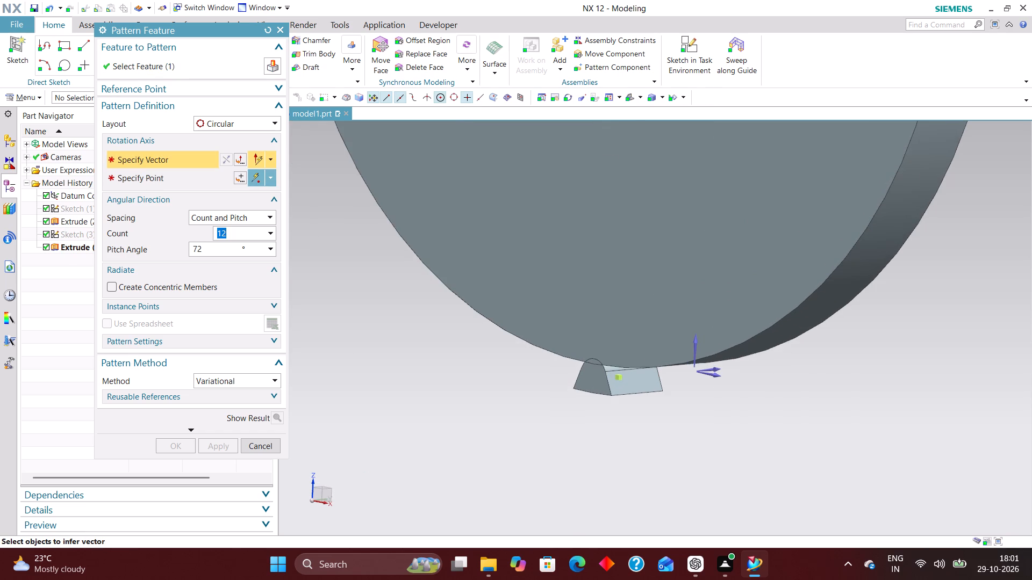
pyautogui.moveTo(792, 413); pyautogui.dragTo(751, 423, button='middle')
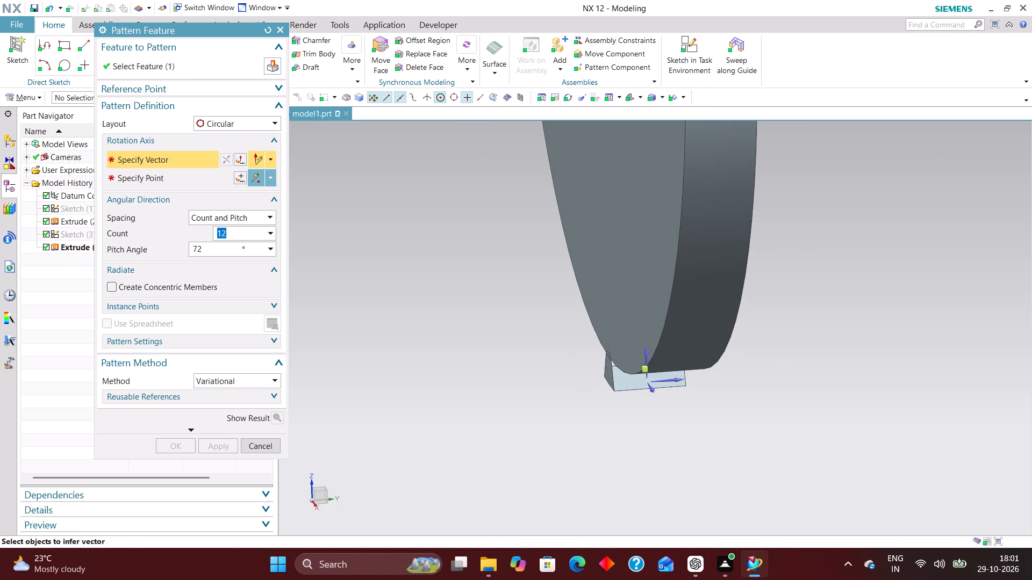
pyautogui.scroll(-3, 732, 443)
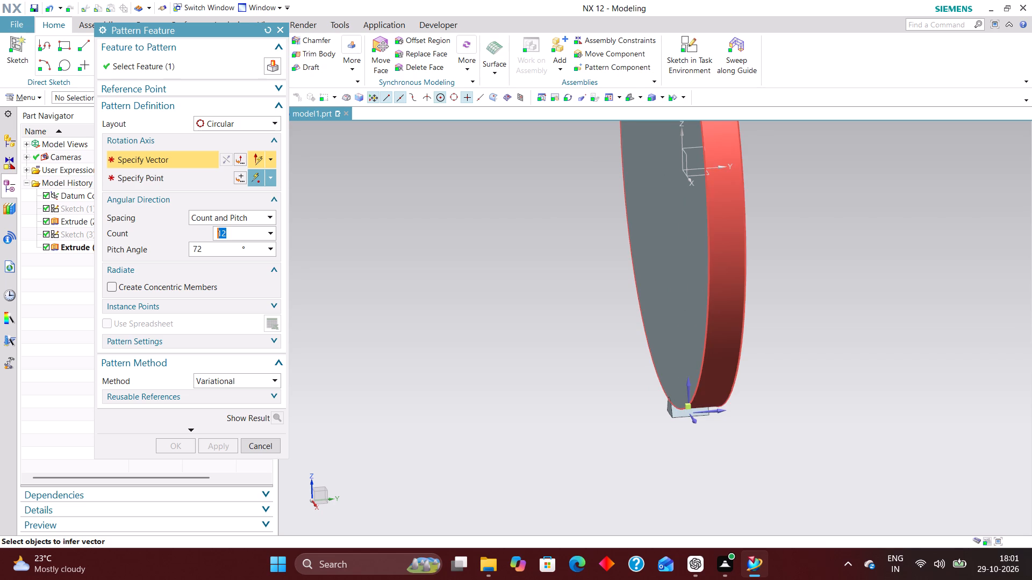
pyautogui.click(720, 167)
pyautogui.moveTo(827, 334); pyautogui.dragTo(889, 310, button='middle')
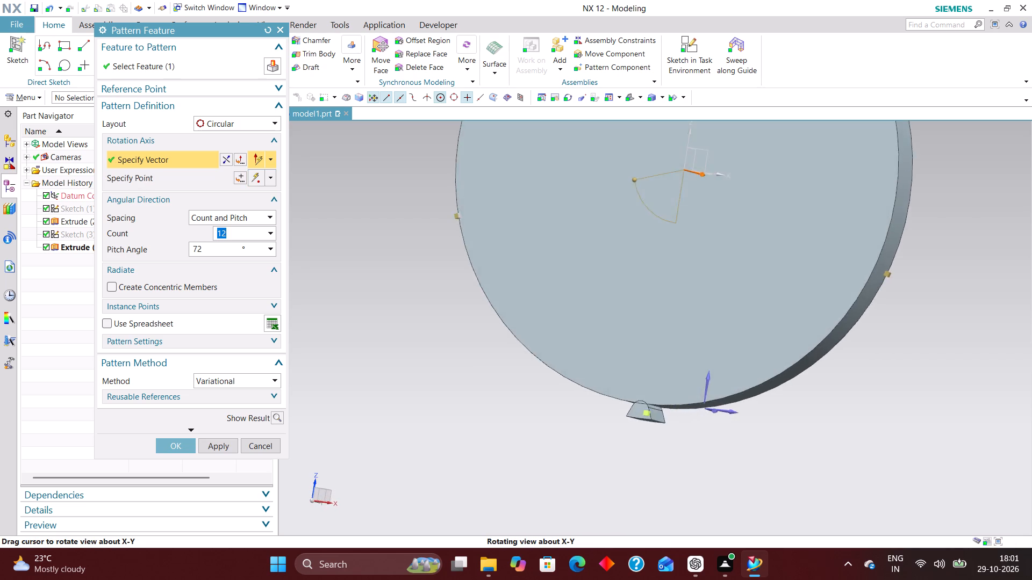
pyautogui.moveTo(889, 310); pyautogui.dragTo(883, 318, button='middle')
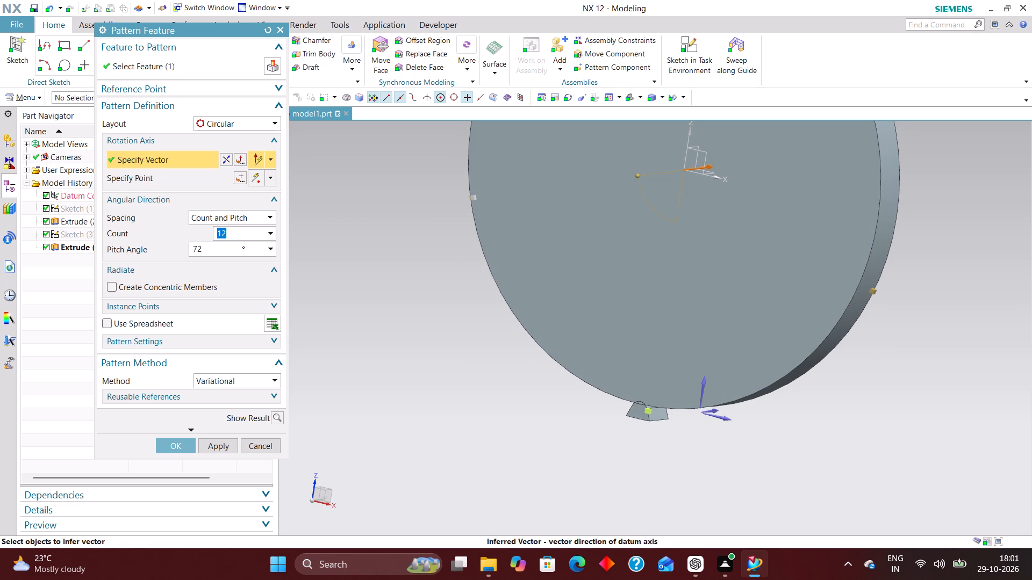
# Set the circular pattern's count to 36 and pitch angle to 360/36 degrees, and create the pattern.
pyautogui.write('36')
pyautogui.press('Return')
pyautogui.moveTo(209, 248); pyautogui.dragTo(174, 250)
pyautogui.write('360')
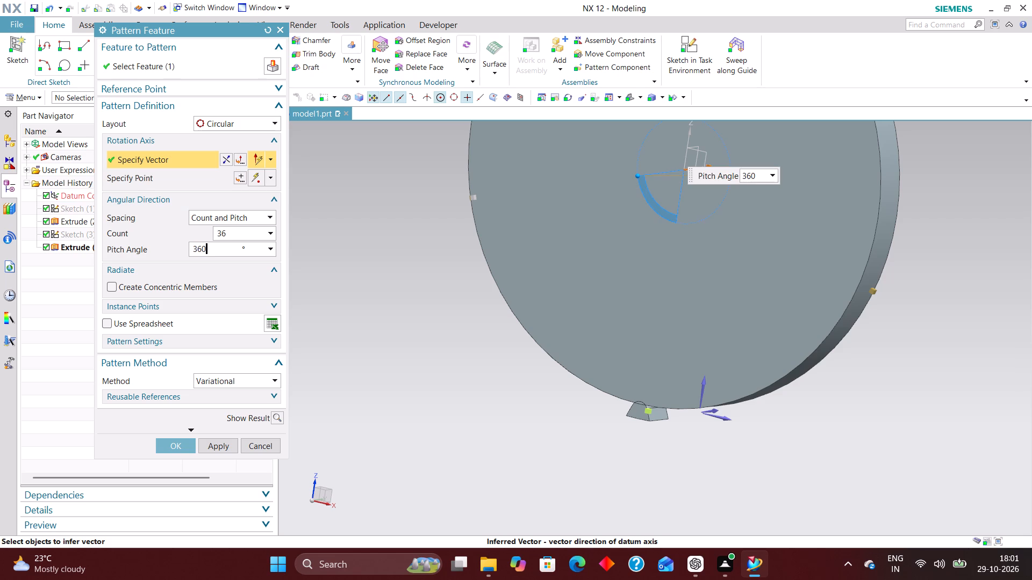
pyautogui.write('/32')
pyautogui.press('BackSpace')
pyautogui.press('6')
pyautogui.press('Return')
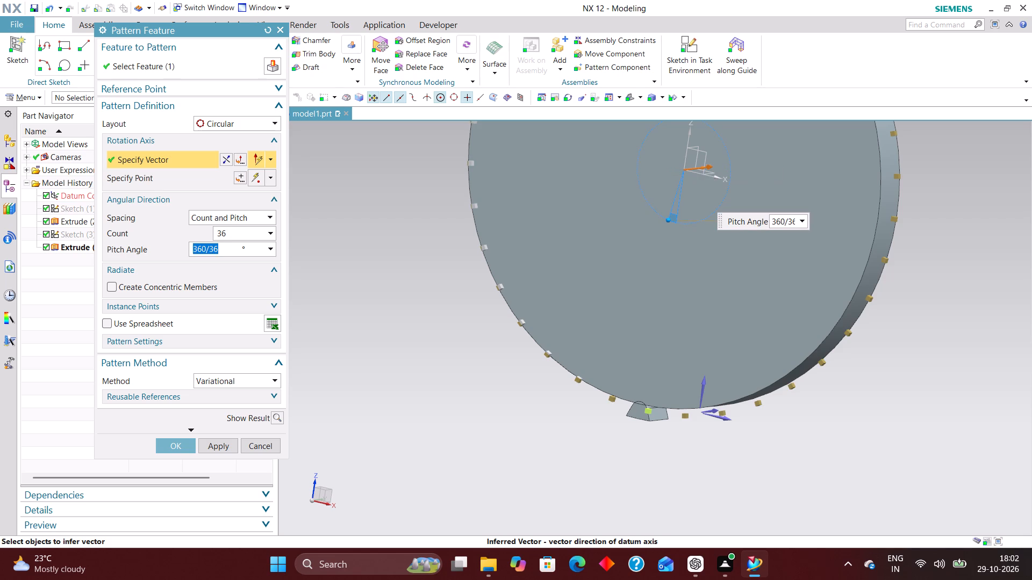
pyautogui.click(168, 450)
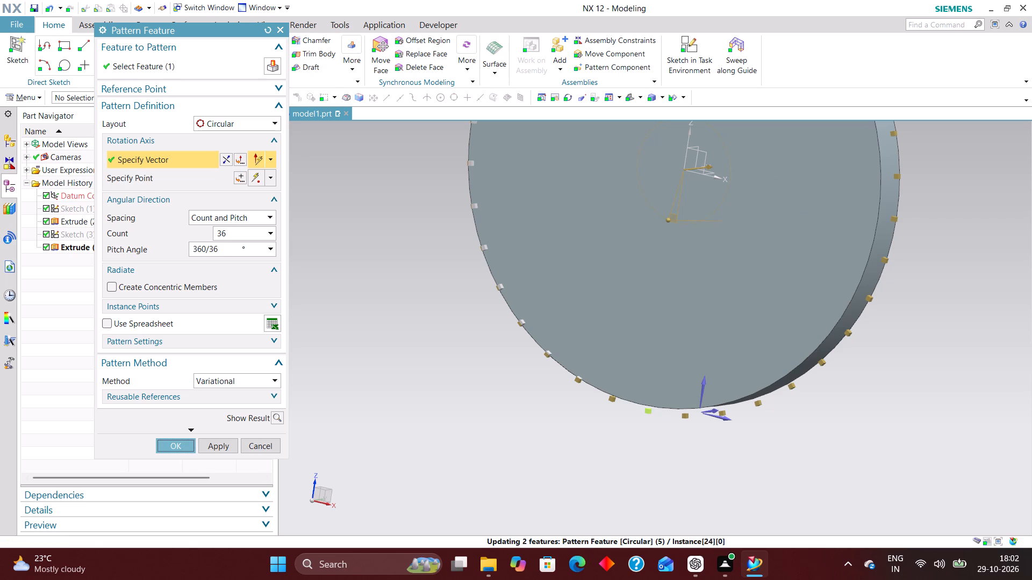
# Examine the patterned tooth gap bodies around the disc's rim.
pyautogui.moveTo(482, 411); pyautogui.dragTo(525, 406, button='middle')
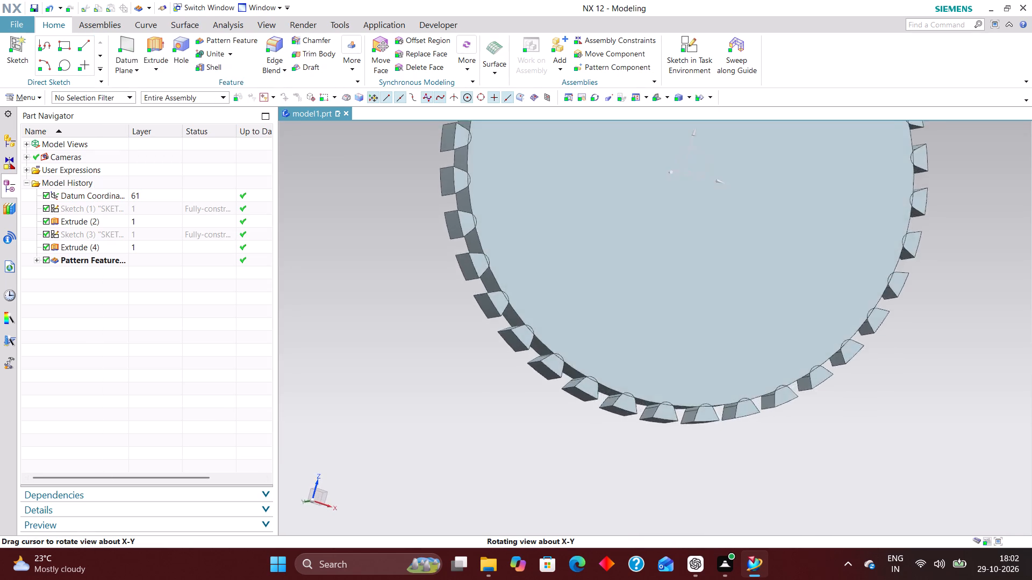
pyautogui.moveTo(525, 406); pyautogui.dragTo(504, 412, button='middle')
pyautogui.scroll(-4, 630, 422)
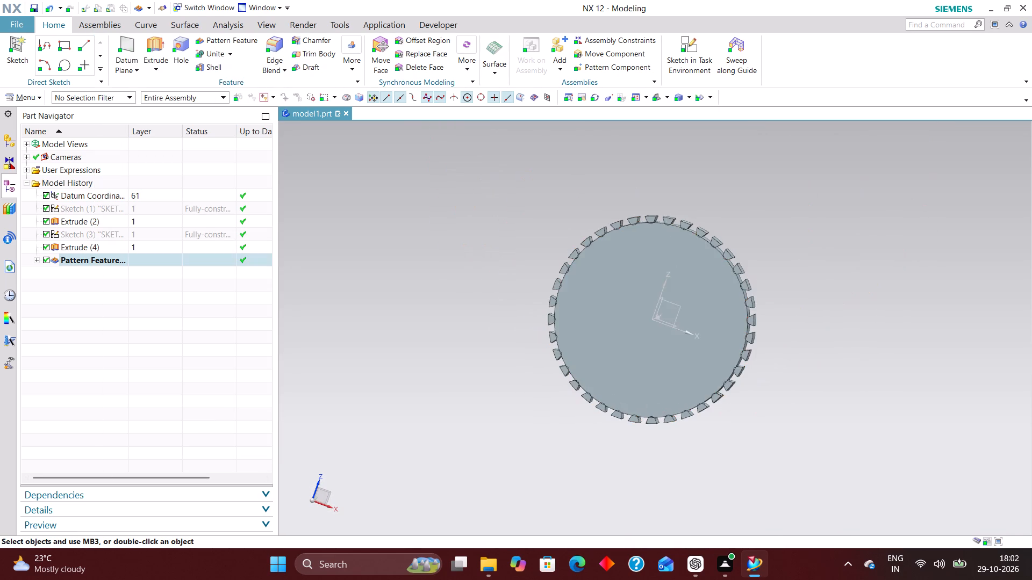
pyautogui.scroll(3, 619, 368)
pyautogui.scroll(4, 617, 488)
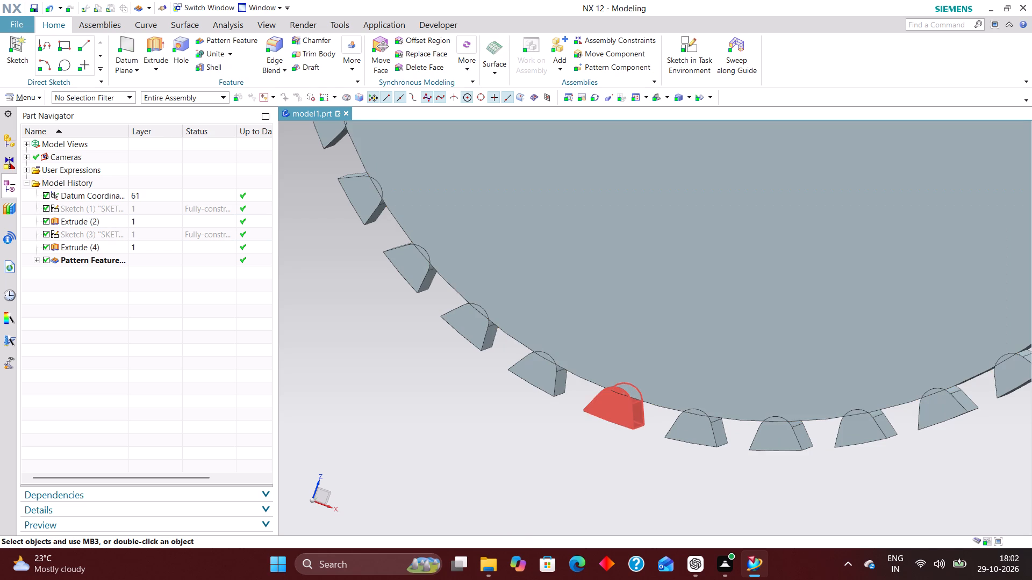
pyautogui.scroll(-4, 657, 430)
pyautogui.scroll(2, 627, 396)
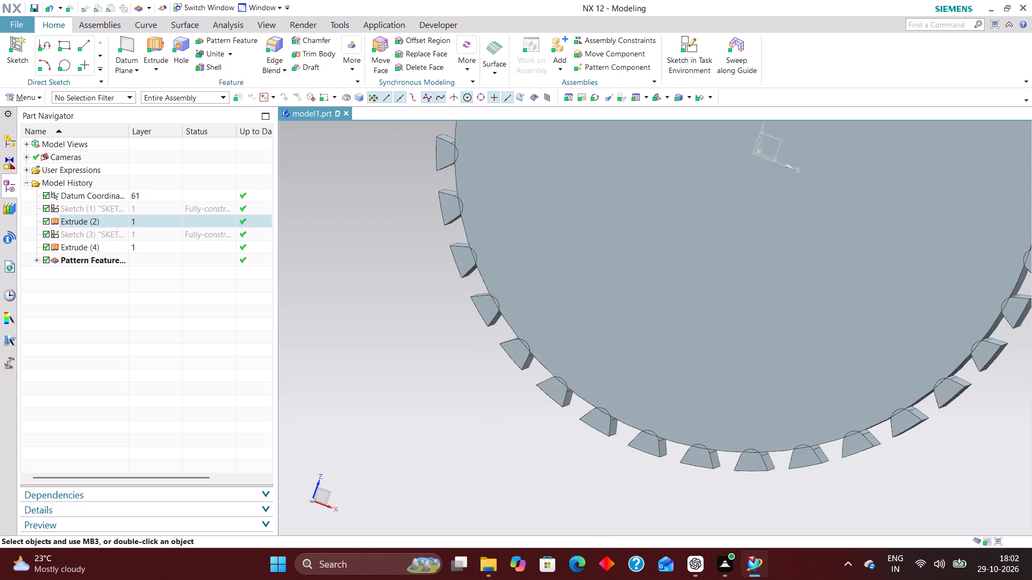
pyautogui.scroll(-4, 629, 402)
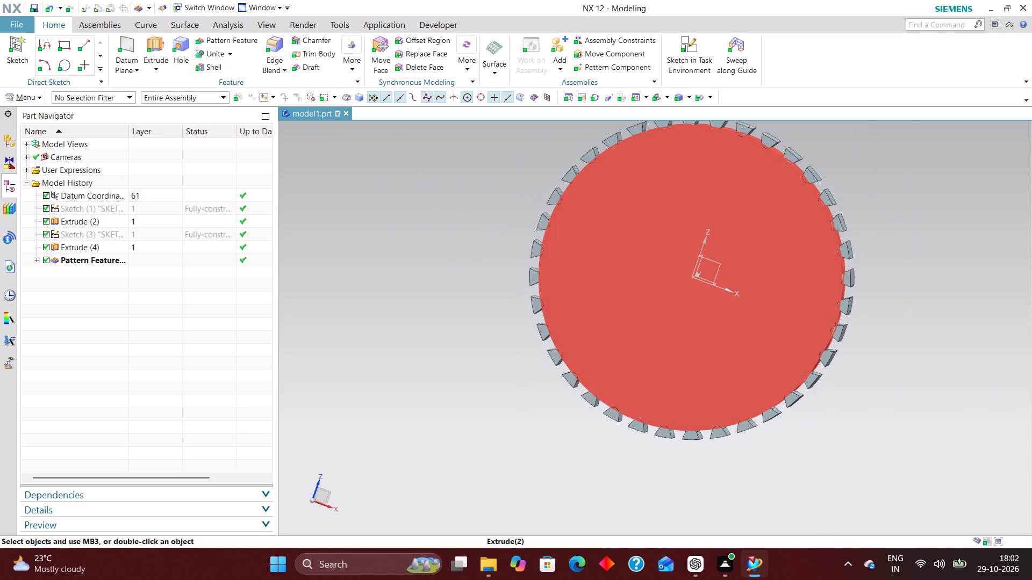
pyautogui.scroll(2, 646, 367)
# Reopen the tooth gap sketch for editing with rollback.
pyautogui.click(146, 235)
pyautogui.rightClick(141, 228)
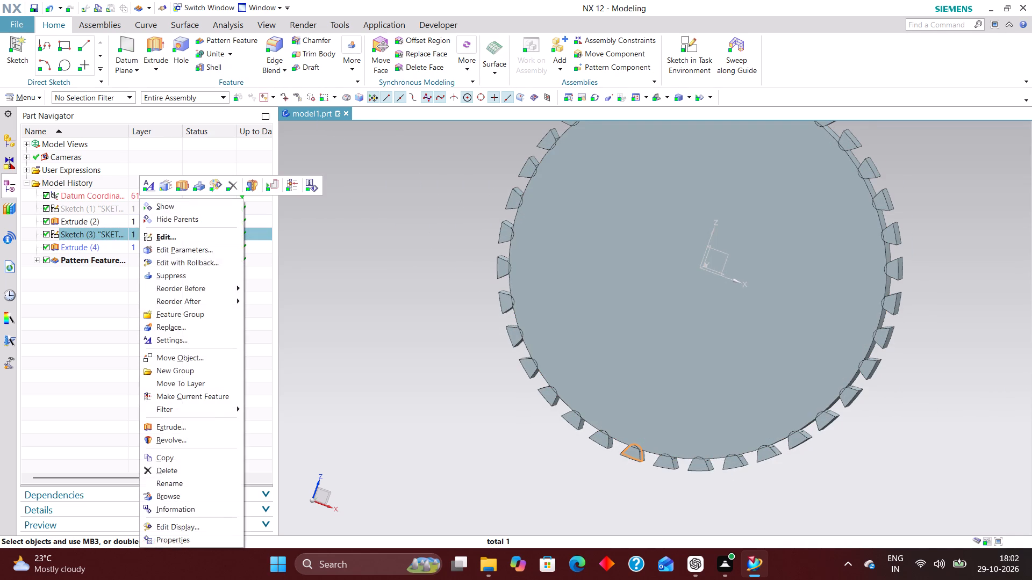
pyautogui.click(206, 261)
# Reposition the 272 mm diameter dimension of the tooth gap sketch so its text sits outside the disc's lower right edge.
pyautogui.scroll(6, 649, 430)
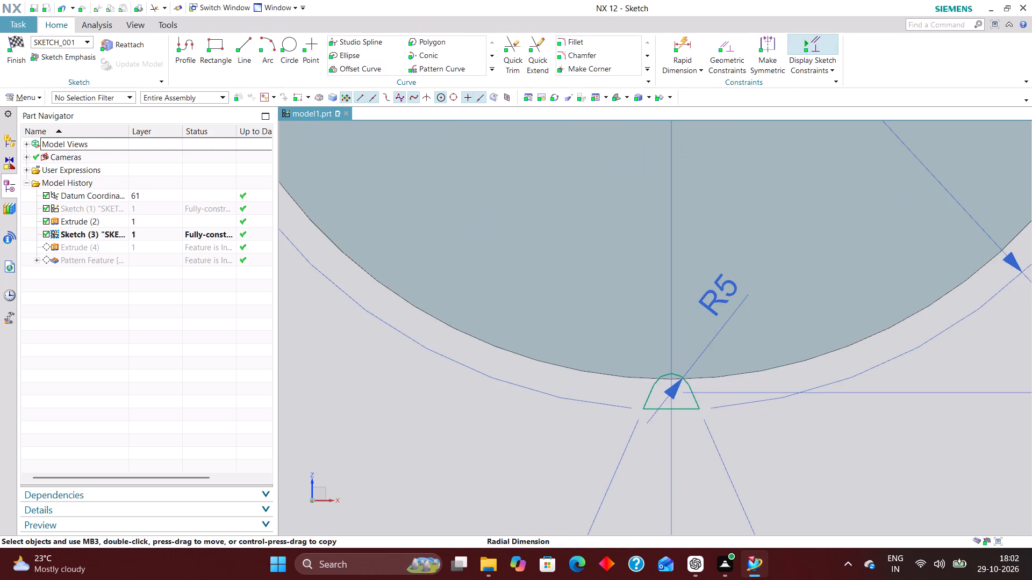
pyautogui.scroll(-2, 649, 437)
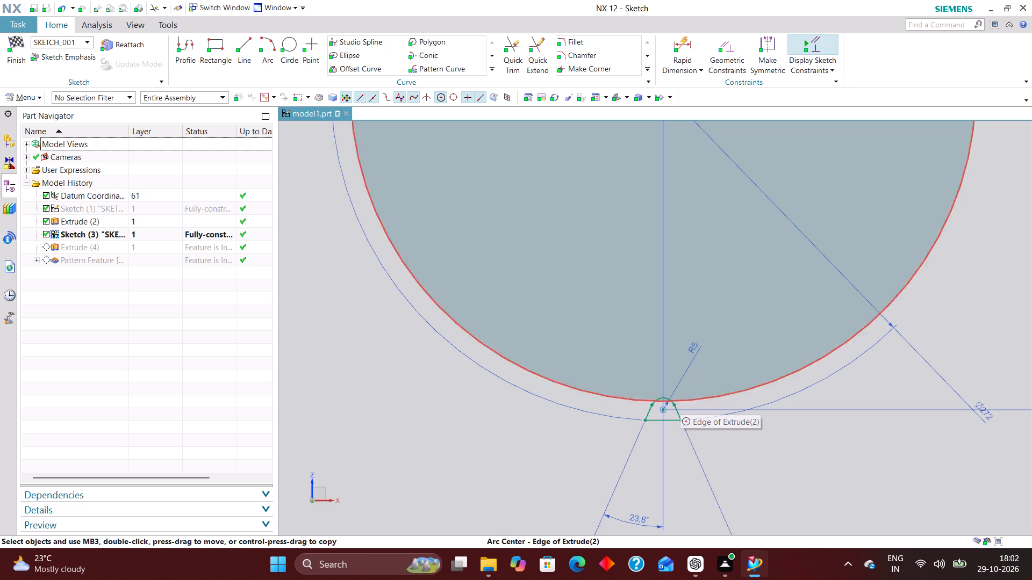
pyautogui.scroll(-3, 675, 404)
pyautogui.scroll(3, 670, 399)
pyautogui.scroll(-3, 585, 402)
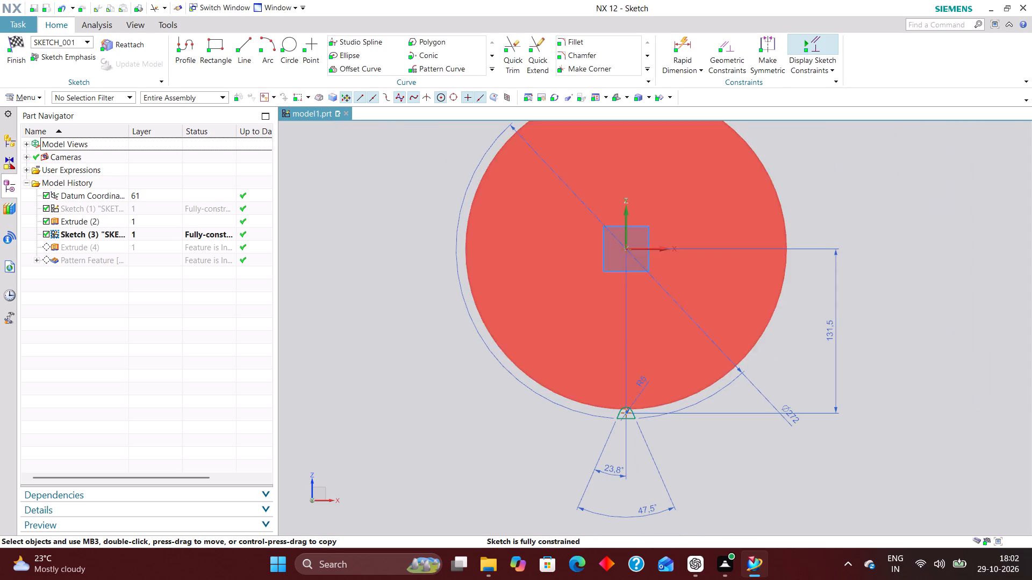
pyautogui.scroll(2, 582, 346)
pyautogui.scroll(-2, 577, 345)
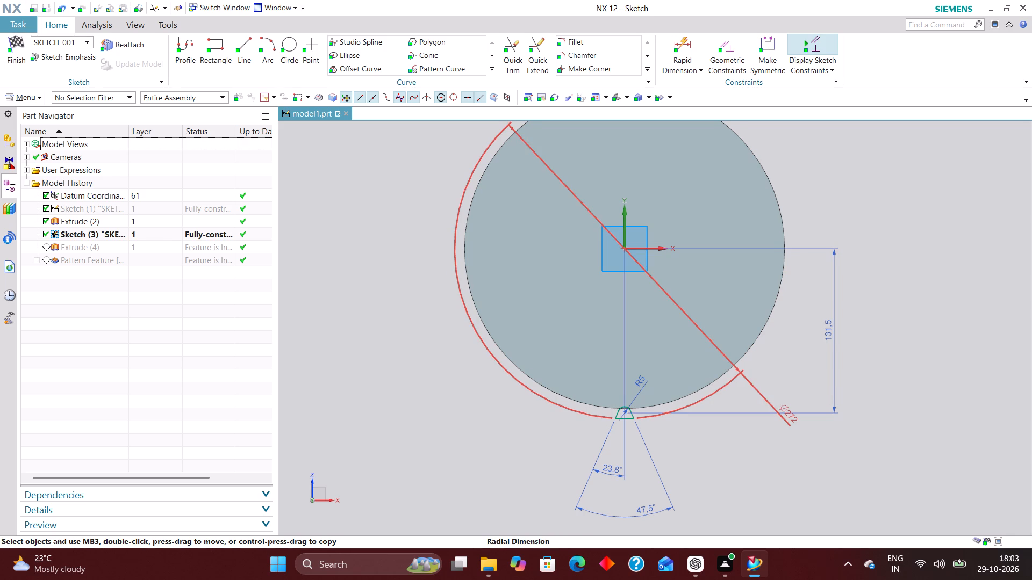
pyautogui.moveTo(783, 418); pyautogui.dragTo(720, 432)
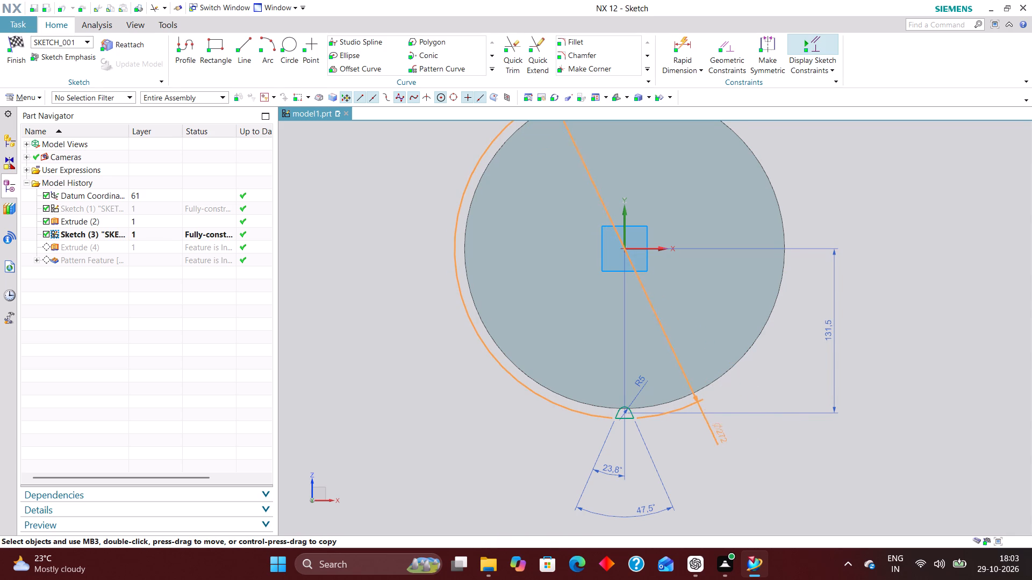
pyautogui.moveTo(720, 432); pyautogui.dragTo(427, 329)
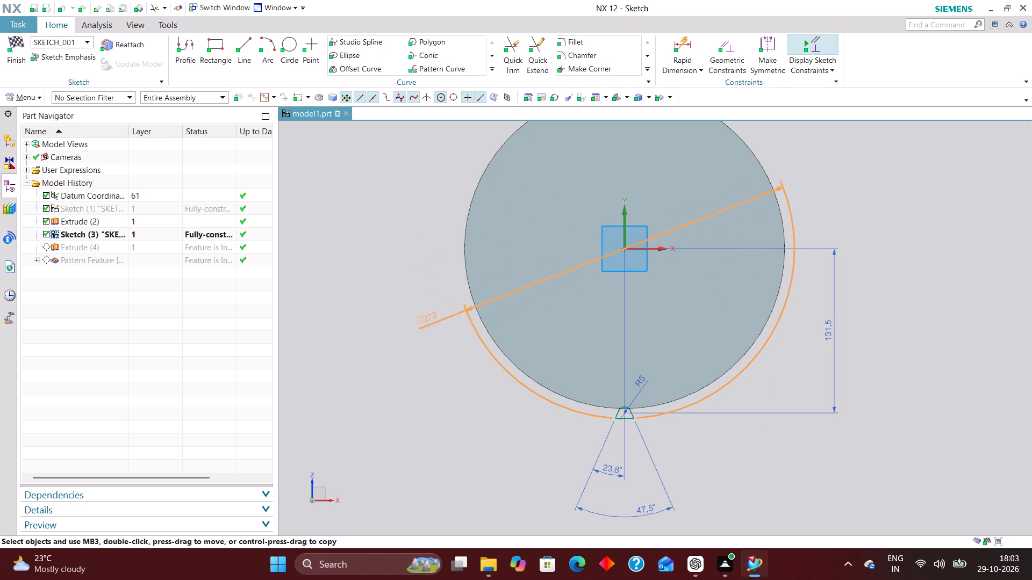
pyautogui.moveTo(427, 329); pyautogui.dragTo(687, 427)
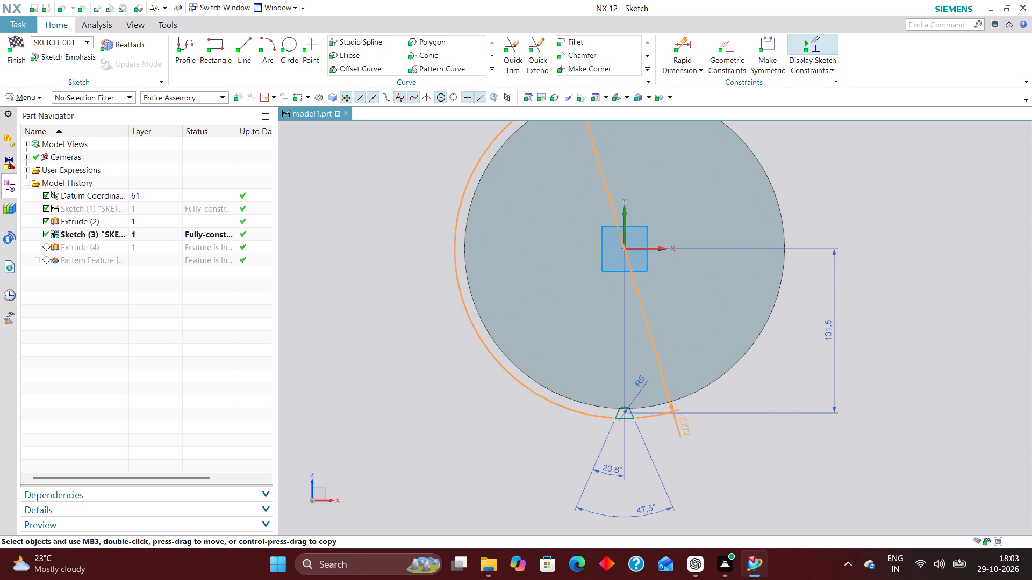
pyautogui.moveTo(687, 427); pyautogui.dragTo(766, 376)
# Examine the tooth gap profile and its dimensions at the disc's rim in the sketch.
pyautogui.scroll(3, 655, 430)
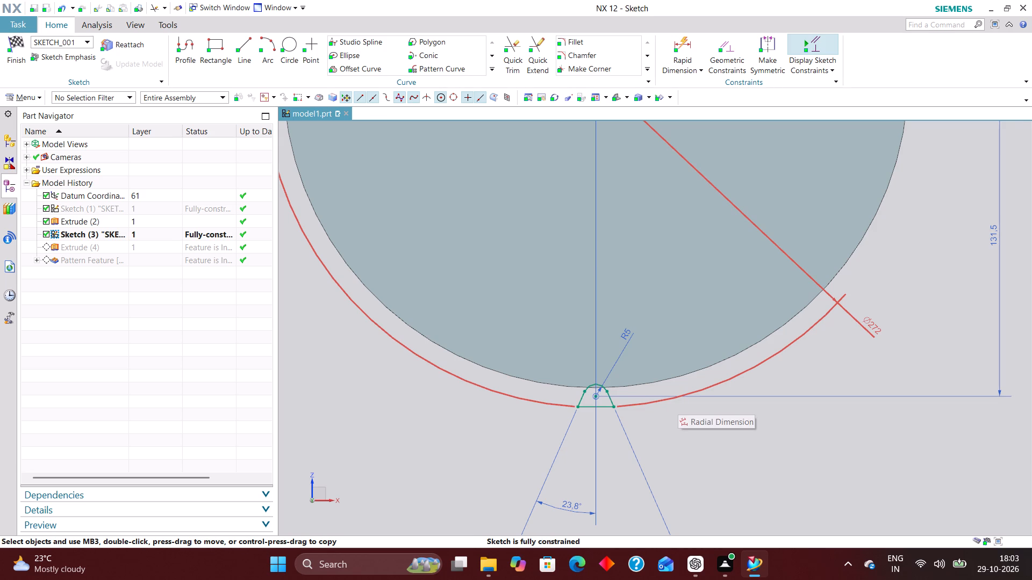
pyautogui.scroll(3, 611, 401)
pyautogui.scroll(-2, 576, 413)
pyautogui.scroll(2, 618, 439)
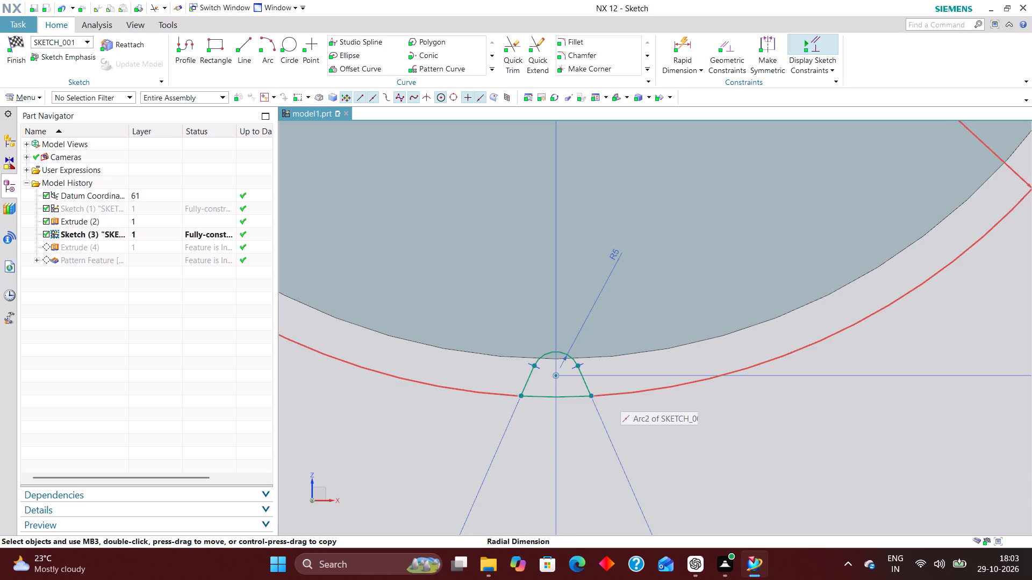
pyautogui.scroll(-3, 613, 391)
pyautogui.scroll(4, 563, 382)
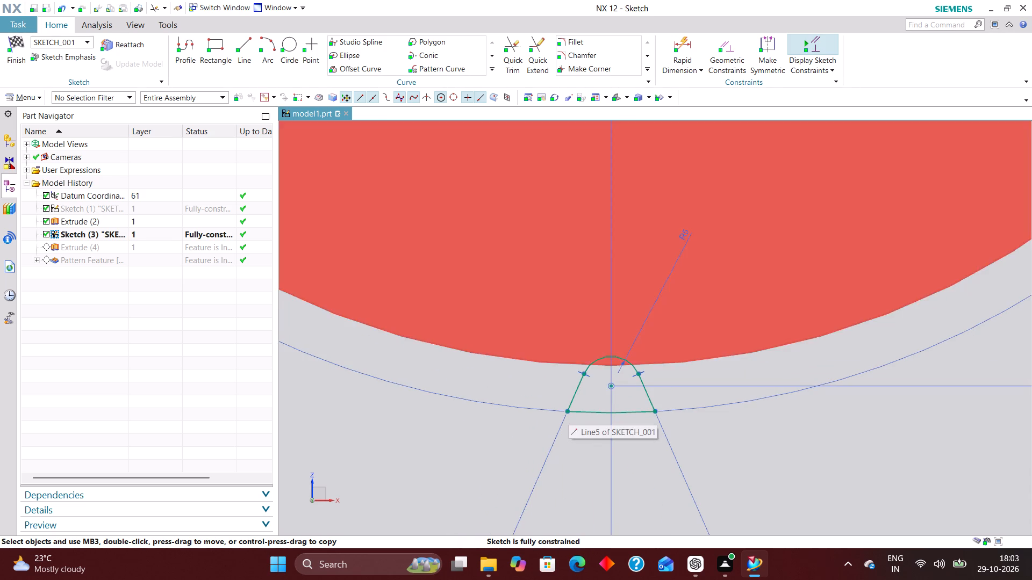
pyautogui.scroll(-2, 497, 286)
pyautogui.scroll(-2, 599, 426)
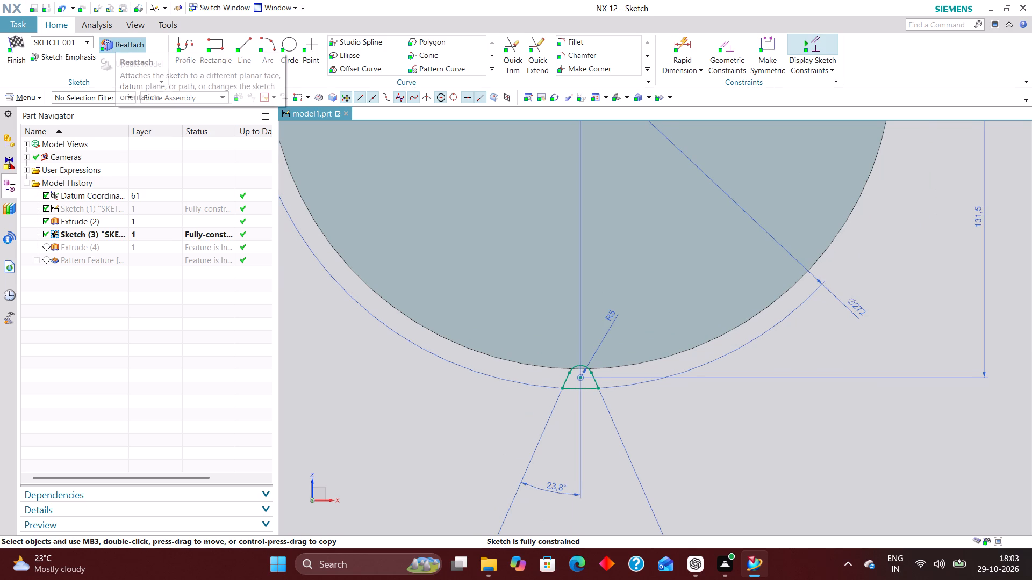
pyautogui.click(246, 42)
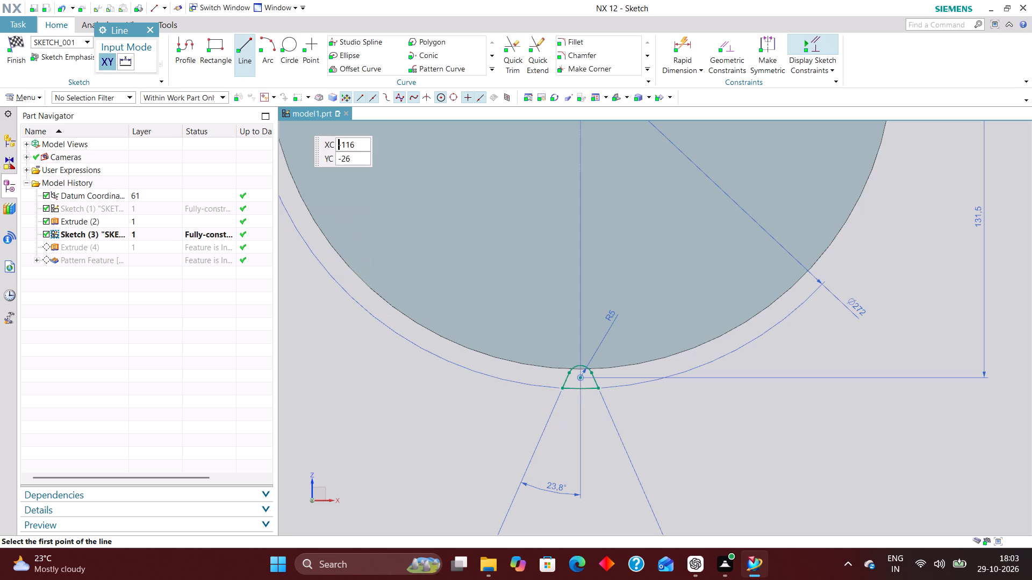
pyautogui.click(149, 27)
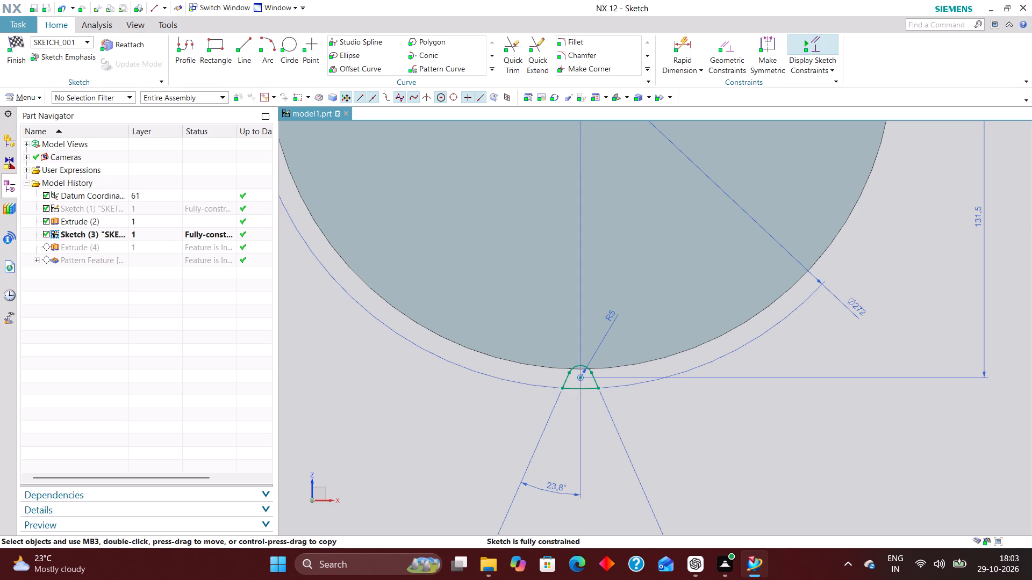
pyautogui.scroll(-1, 714, 415)
pyautogui.scroll(1, 656, 379)
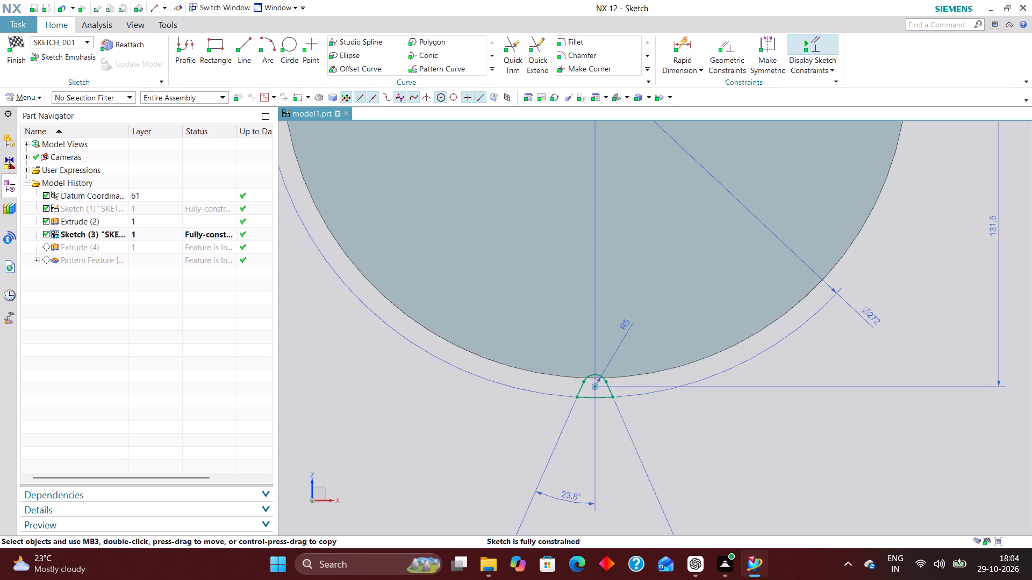
pyautogui.scroll(-3, 565, 398)
pyautogui.scroll(4, 585, 393)
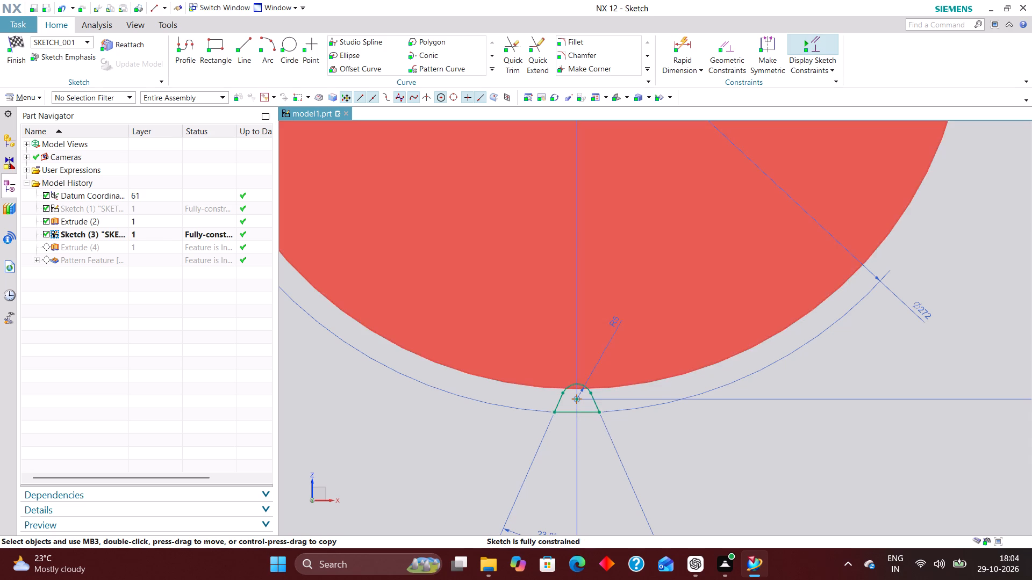
pyautogui.scroll(-3, 570, 402)
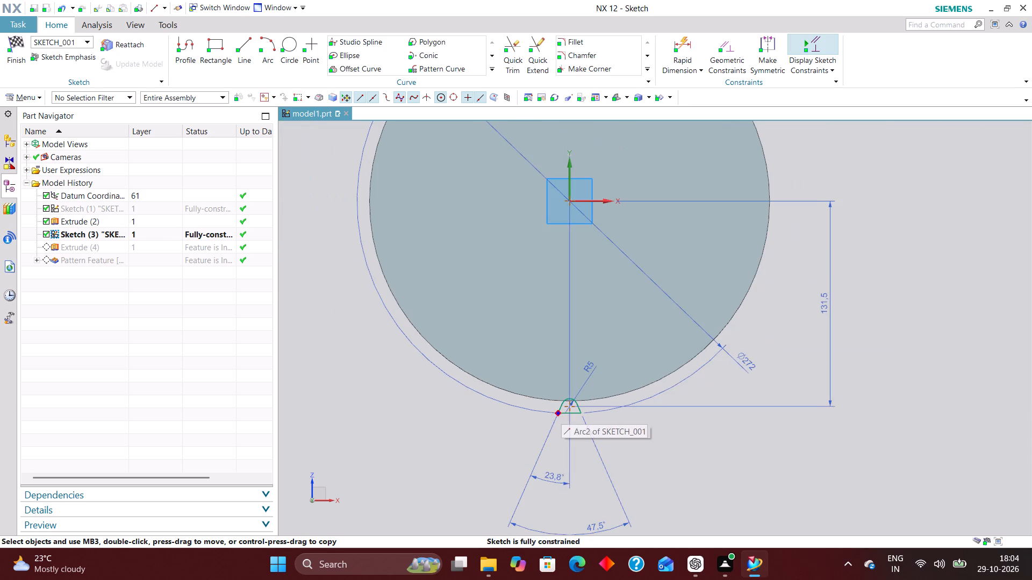
pyautogui.scroll(2, 566, 398)
pyautogui.scroll(-4, 569, 394)
pyautogui.scroll(4, 570, 397)
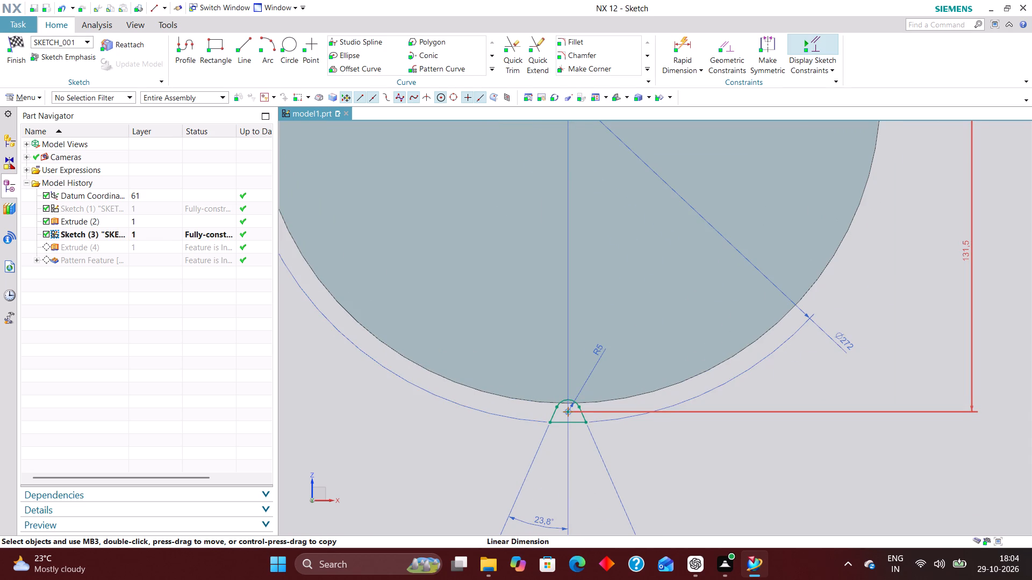
pyautogui.scroll(-2, 639, 401)
# Finish the tooth gap sketch and return to the model.
pyautogui.click(20, 38)
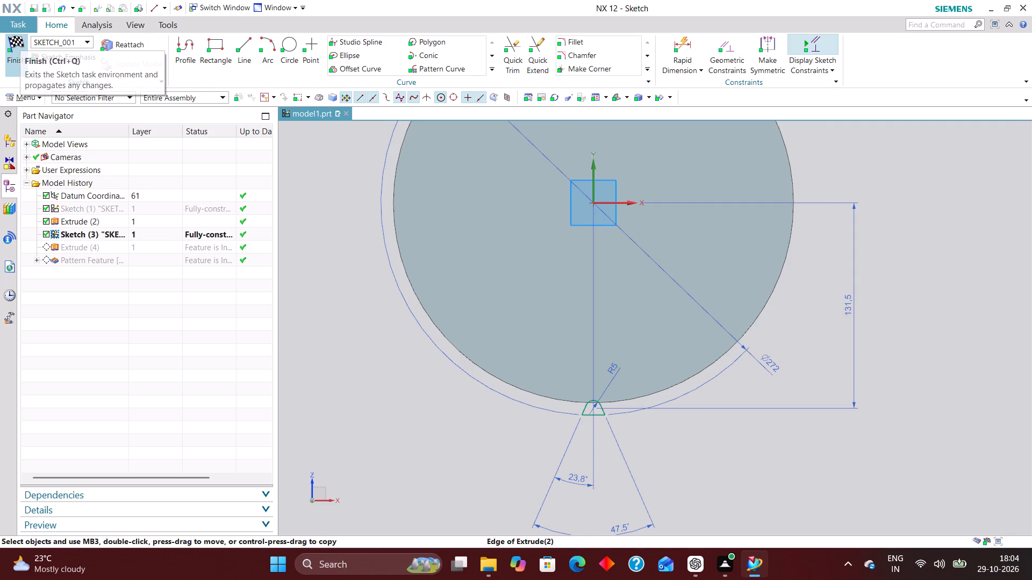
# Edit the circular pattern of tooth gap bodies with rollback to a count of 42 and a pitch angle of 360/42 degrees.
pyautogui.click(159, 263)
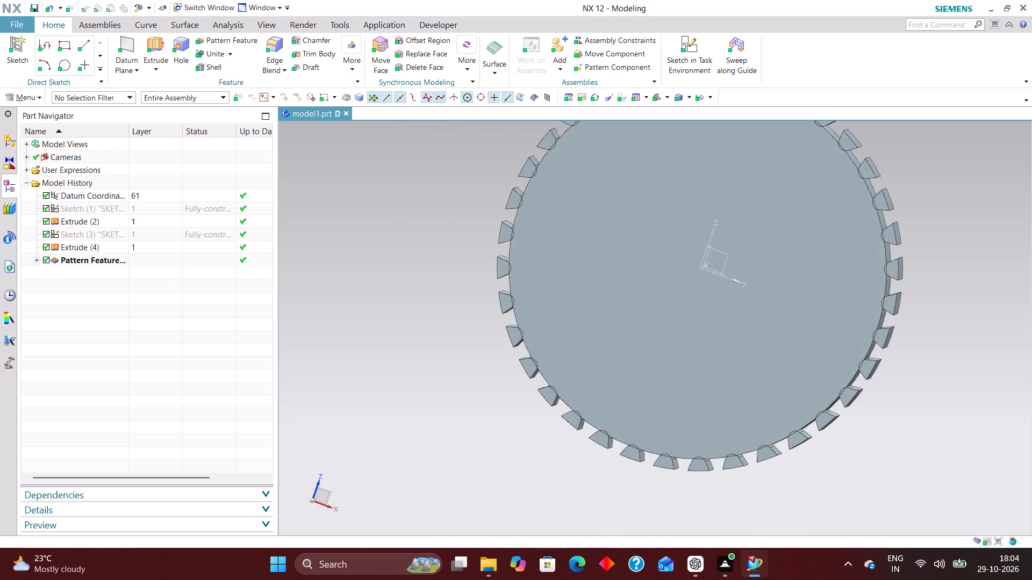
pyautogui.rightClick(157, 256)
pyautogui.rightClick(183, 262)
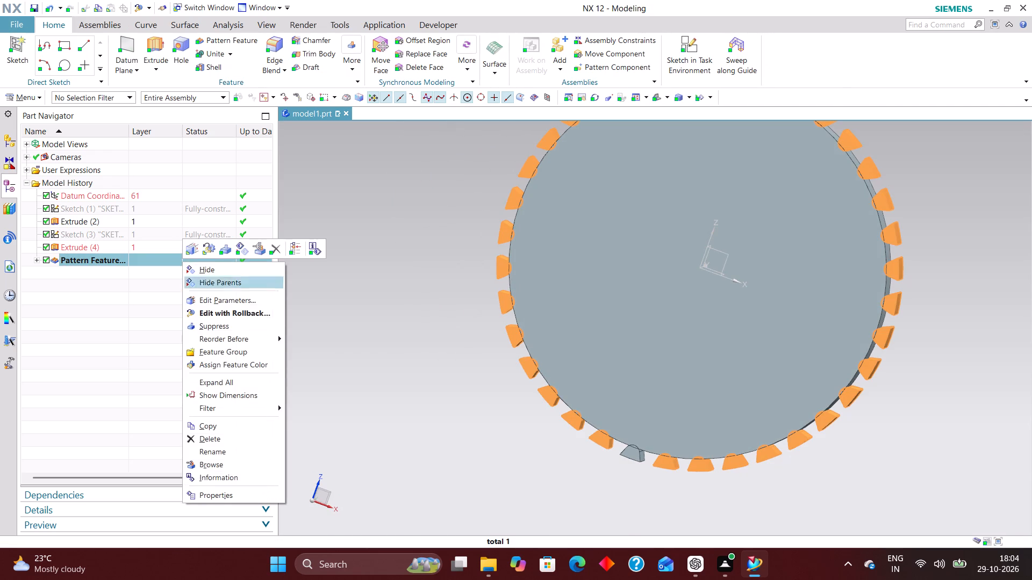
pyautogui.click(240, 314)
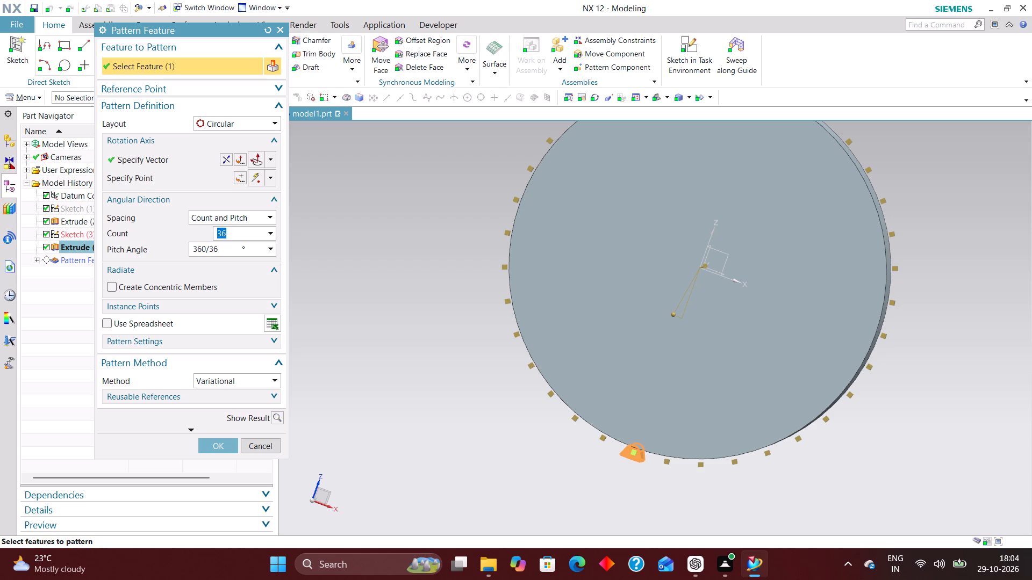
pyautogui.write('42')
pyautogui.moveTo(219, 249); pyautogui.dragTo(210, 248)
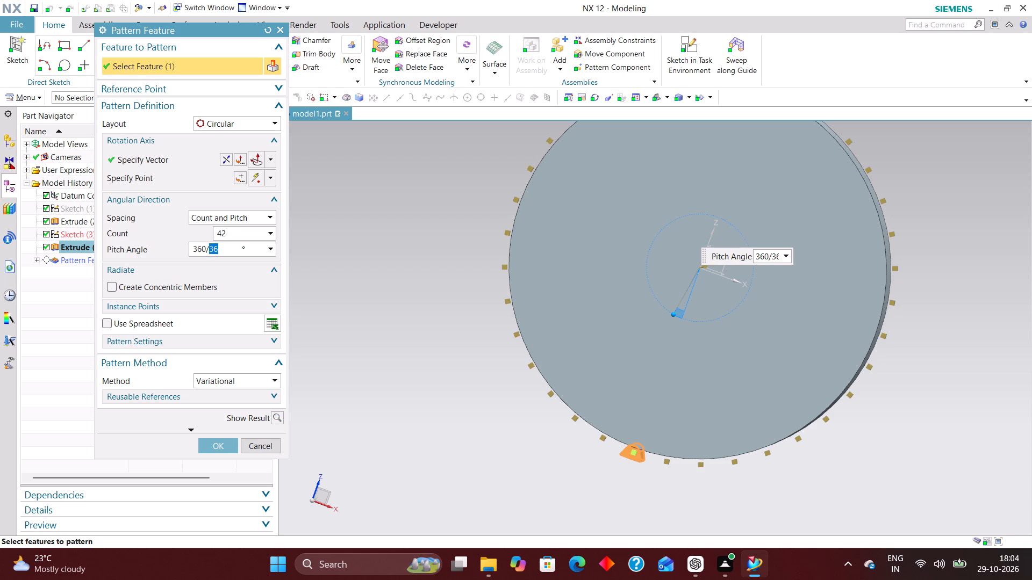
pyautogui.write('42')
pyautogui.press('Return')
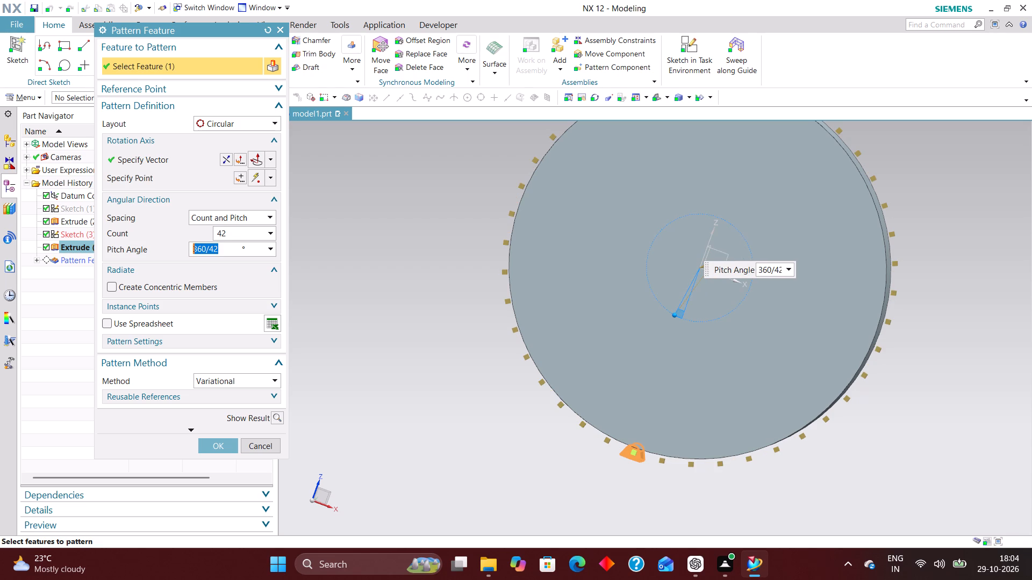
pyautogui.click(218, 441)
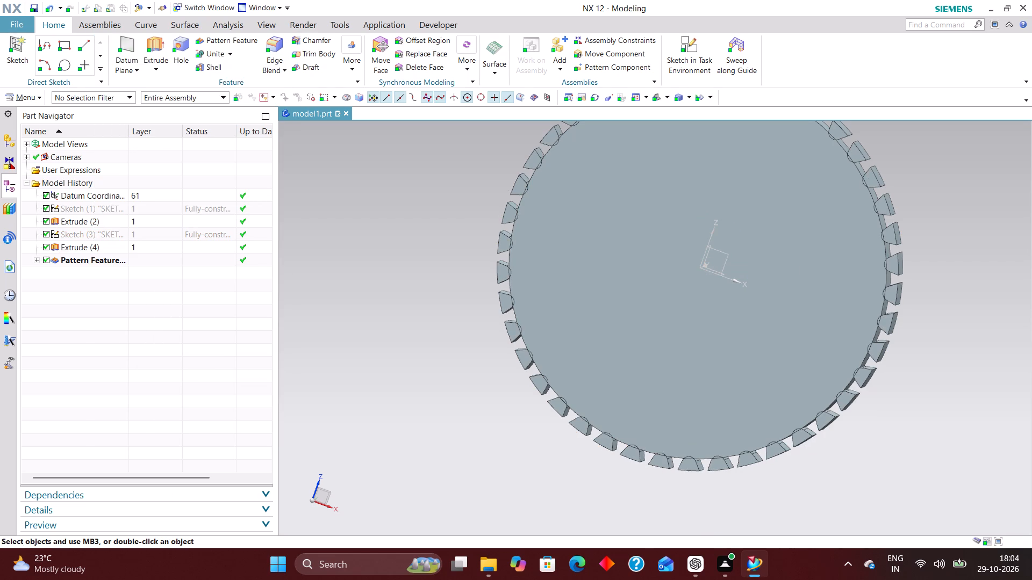
# Edit the circular pattern of tooth gap bodies with rollback to a count of 50 and a pitch angle of 360/50 degrees.
pyautogui.moveTo(610, 474); pyautogui.dragTo(625, 476, button='middle')
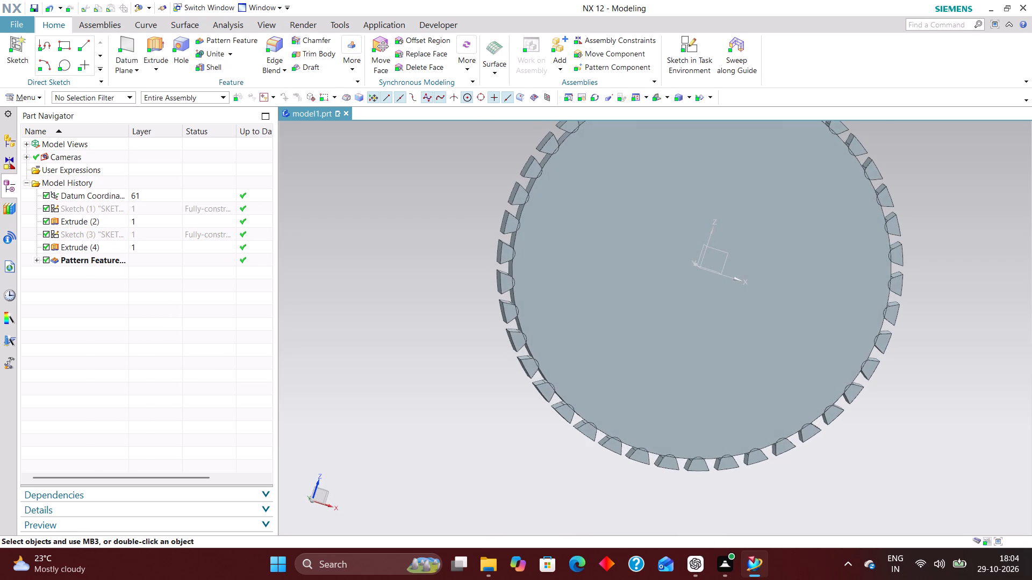
pyautogui.click(143, 259)
pyautogui.rightClick(144, 260)
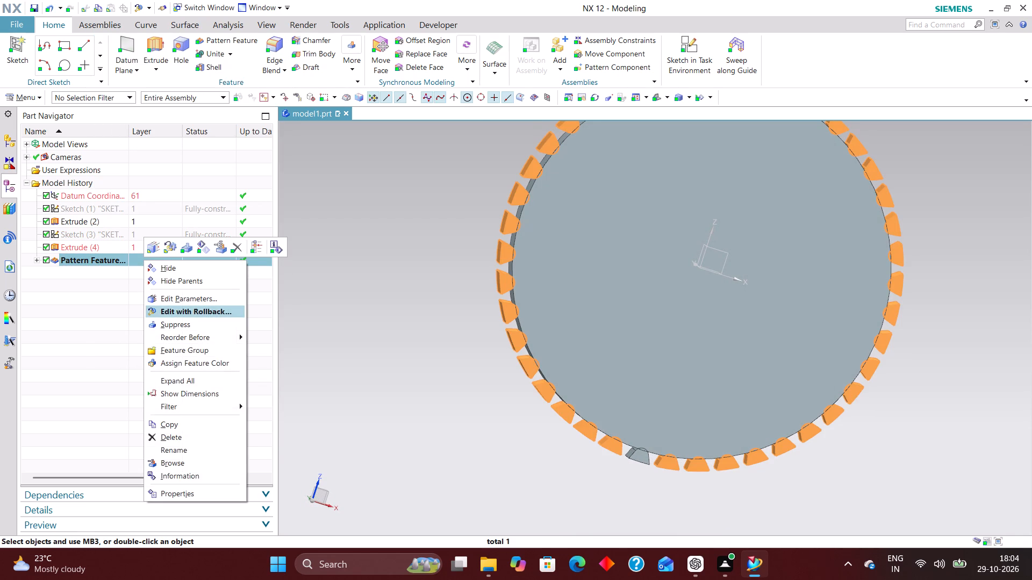
pyautogui.click(197, 310)
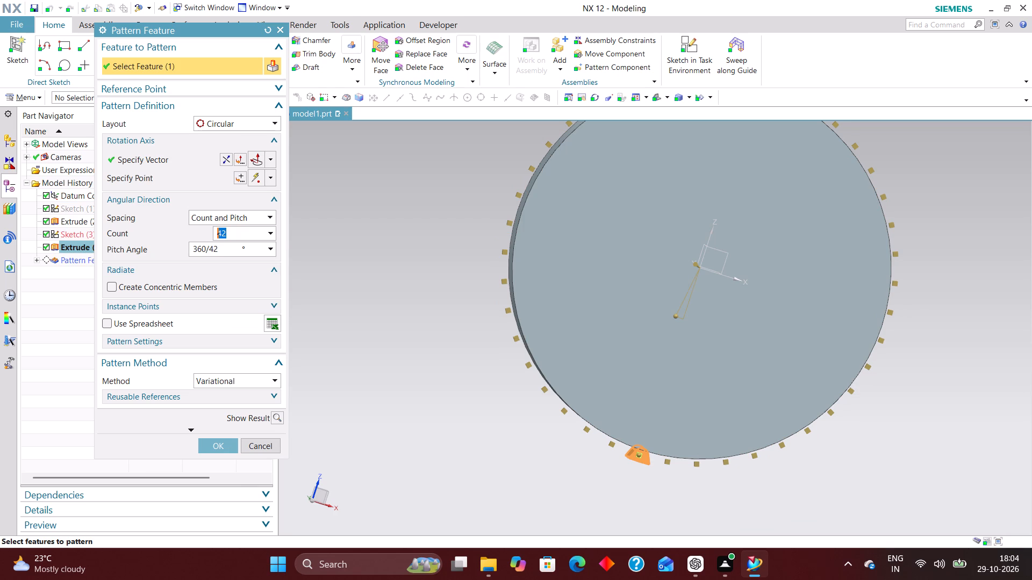
pyautogui.write('50')
pyautogui.press('Return')
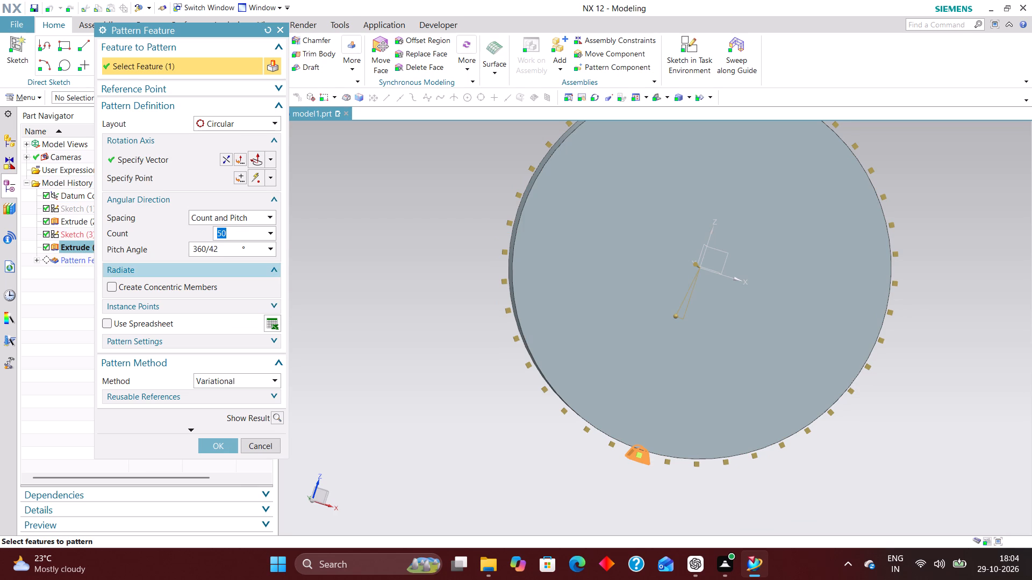
pyautogui.moveTo(219, 249); pyautogui.dragTo(210, 250)
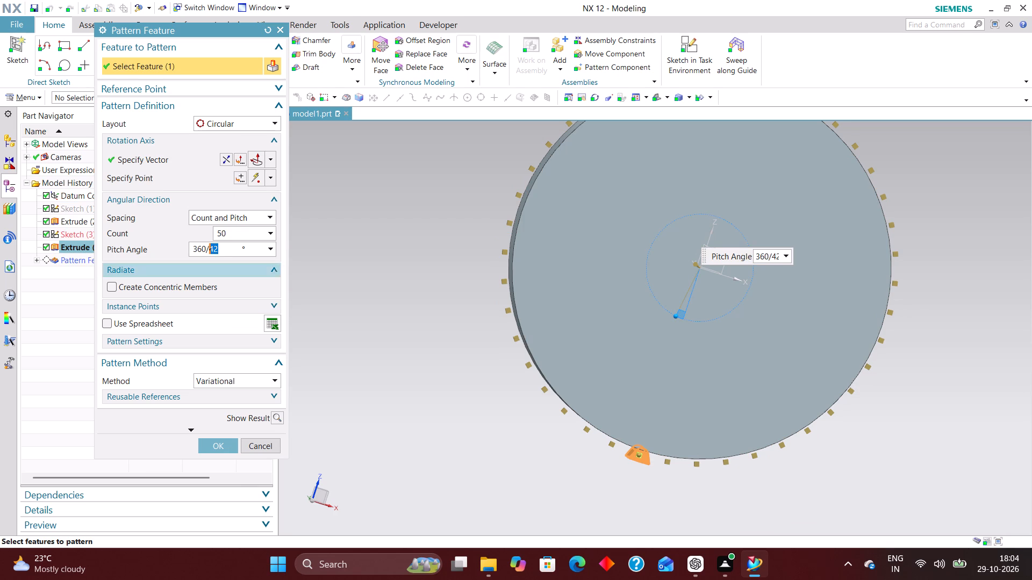
pyautogui.write('50')
pyautogui.press('Return')
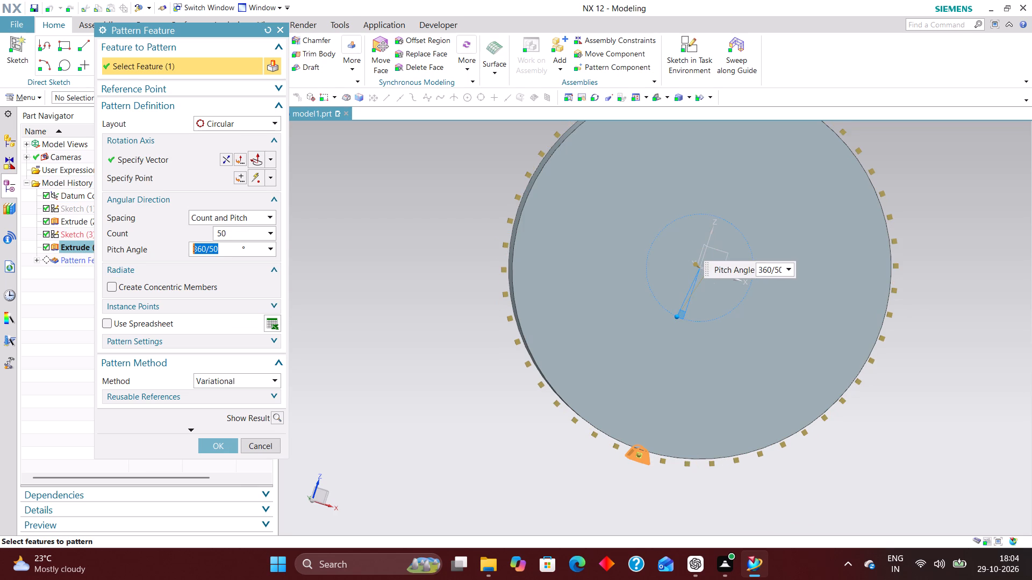
pyautogui.click(221, 448)
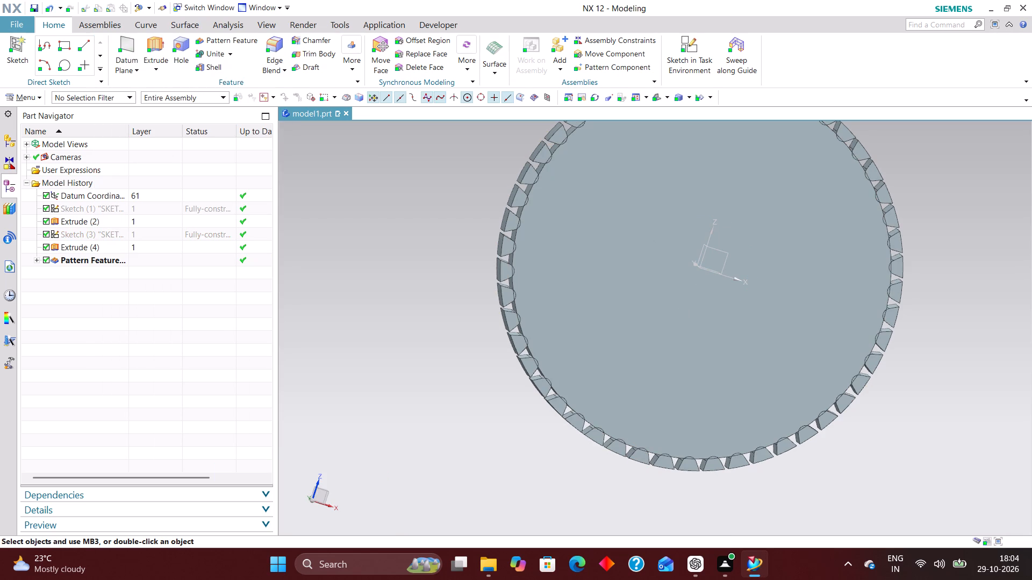
# Examine the spacing of the patterned tooth gap bodies around the disc's rim from oblique and front views.
pyautogui.moveTo(779, 482); pyautogui.dragTo(778, 494, button='middle')
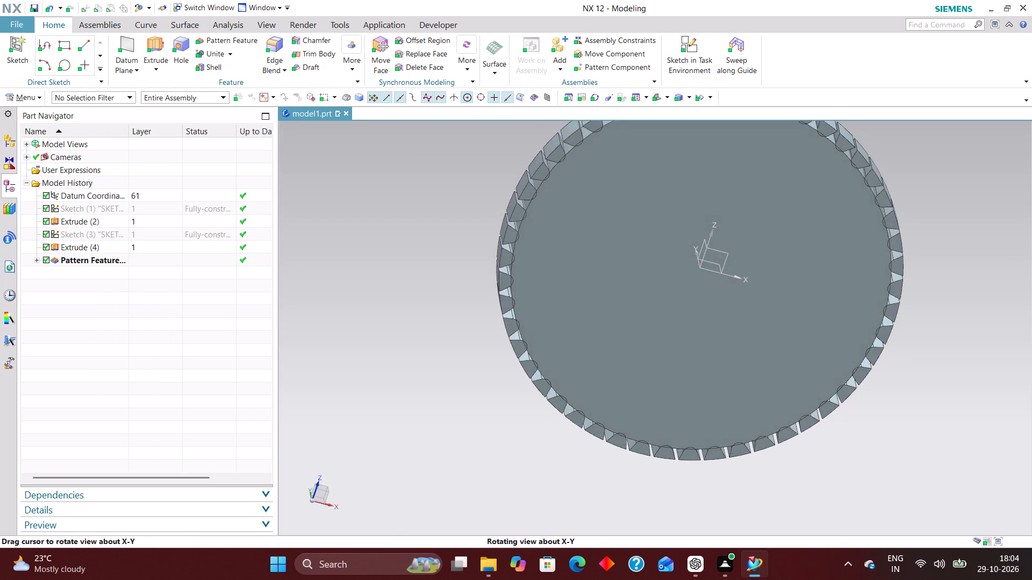
pyautogui.moveTo(778, 494); pyautogui.dragTo(758, 484, button='middle')
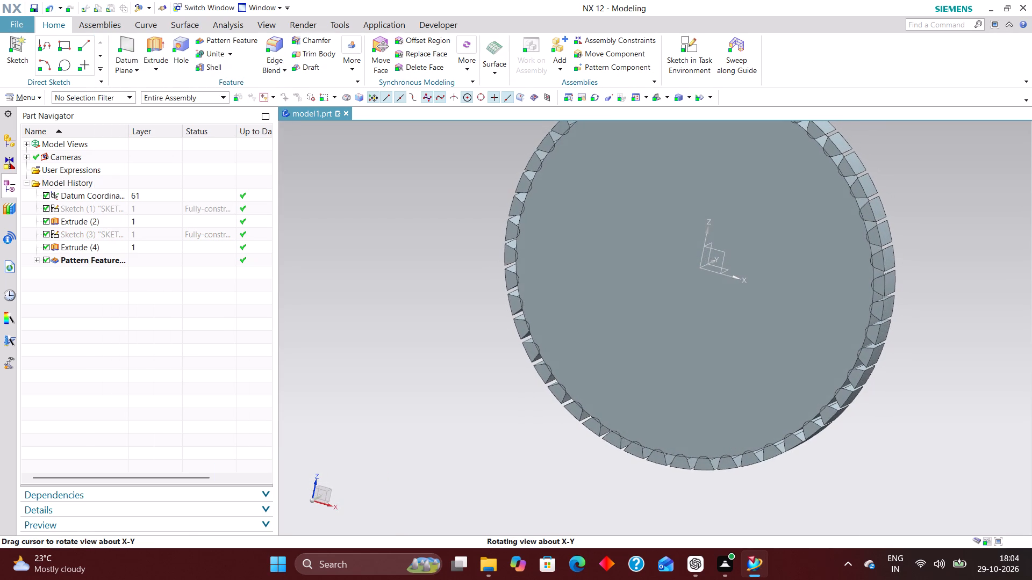
pyautogui.moveTo(758, 484); pyautogui.dragTo(741, 483, button='middle')
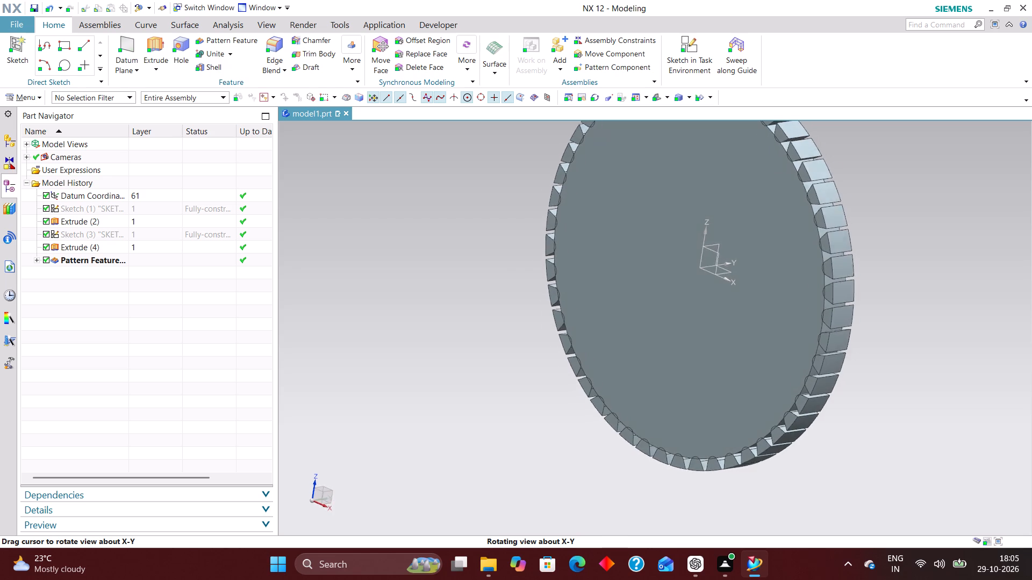
pyautogui.moveTo(741, 483); pyautogui.dragTo(767, 484, button='middle')
pyautogui.moveTo(936, 425); pyautogui.dragTo(750, 462, button='right')
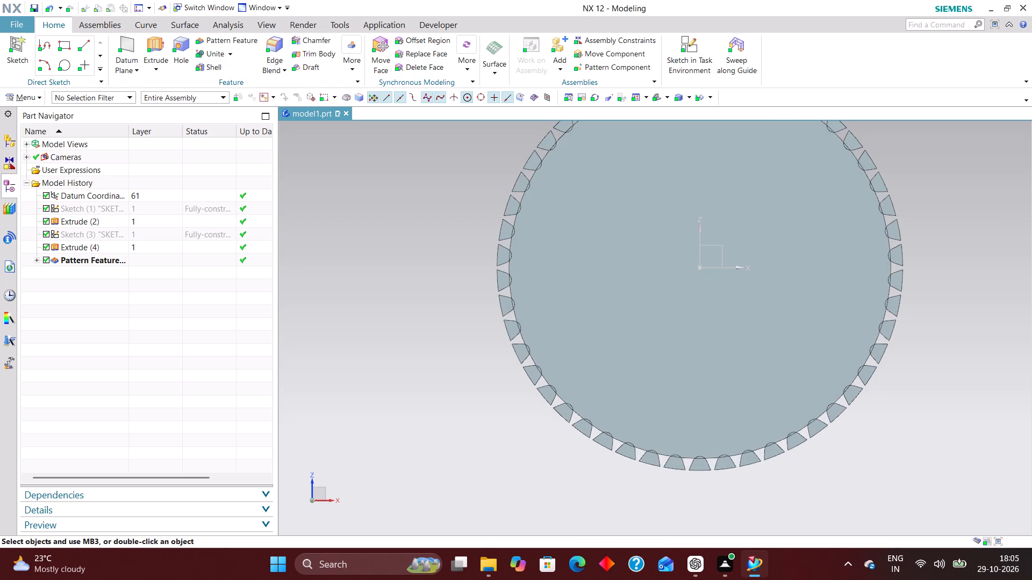
pyautogui.scroll(-2, 687, 432)
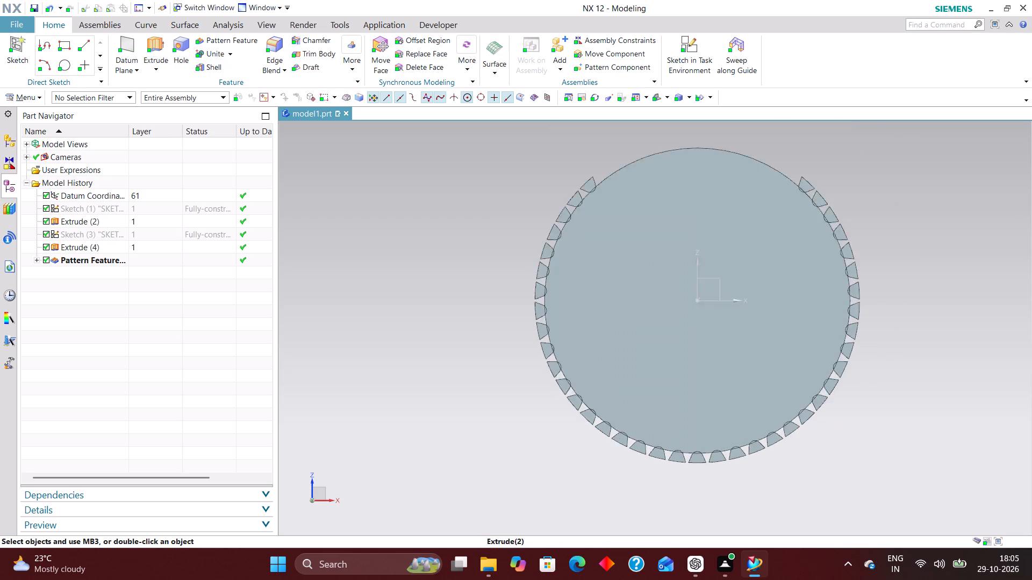
pyautogui.scroll(-1, 706, 452)
pyautogui.scroll(3, 728, 457)
pyautogui.scroll(-2, 699, 433)
pyautogui.moveTo(829, 418); pyautogui.dragTo(815, 431, button='middle')
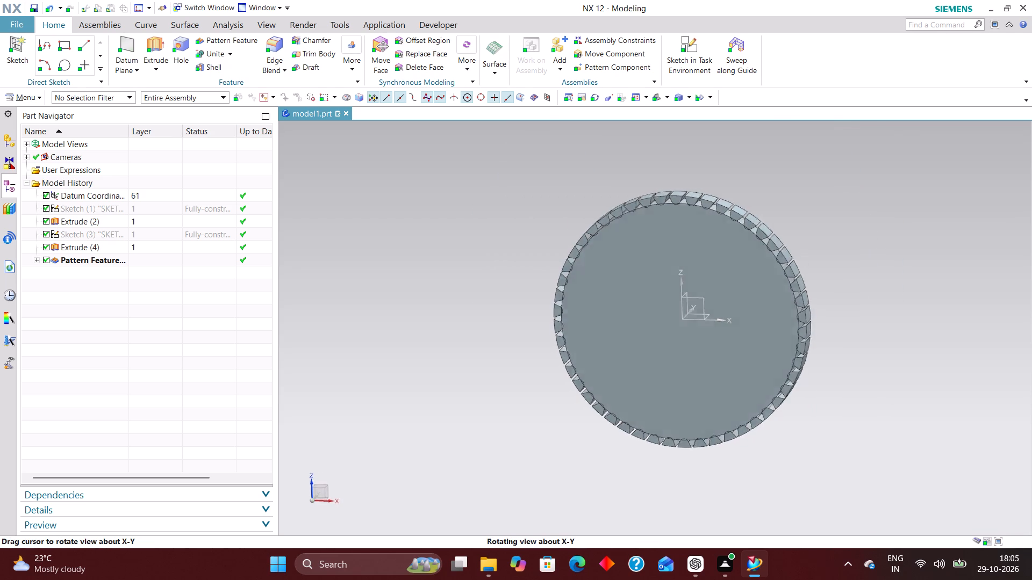
pyautogui.moveTo(815, 431); pyautogui.dragTo(803, 430, button='middle')
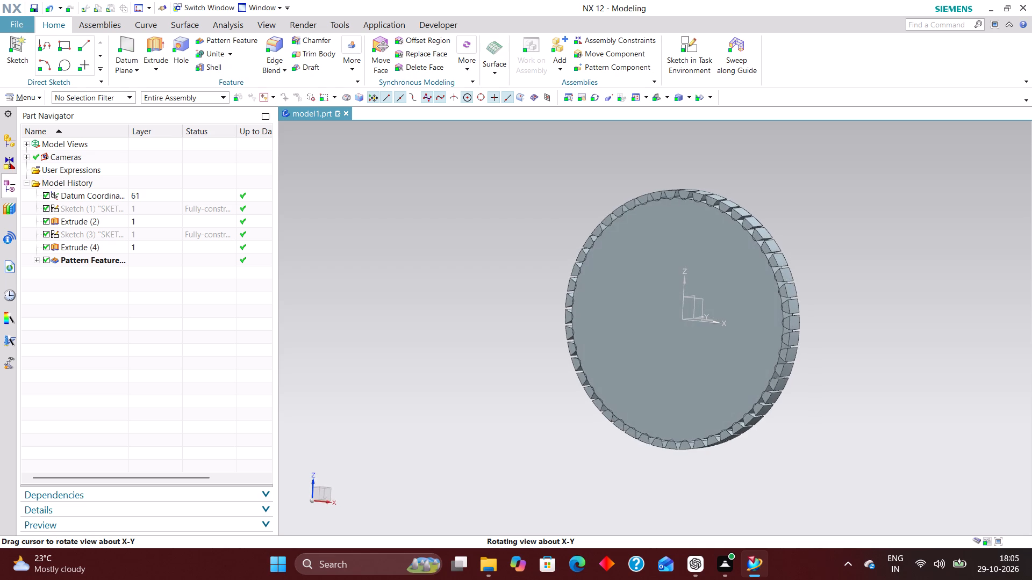
pyautogui.moveTo(803, 430); pyautogui.dragTo(799, 436, button='middle')
pyautogui.scroll(2, 598, 455)
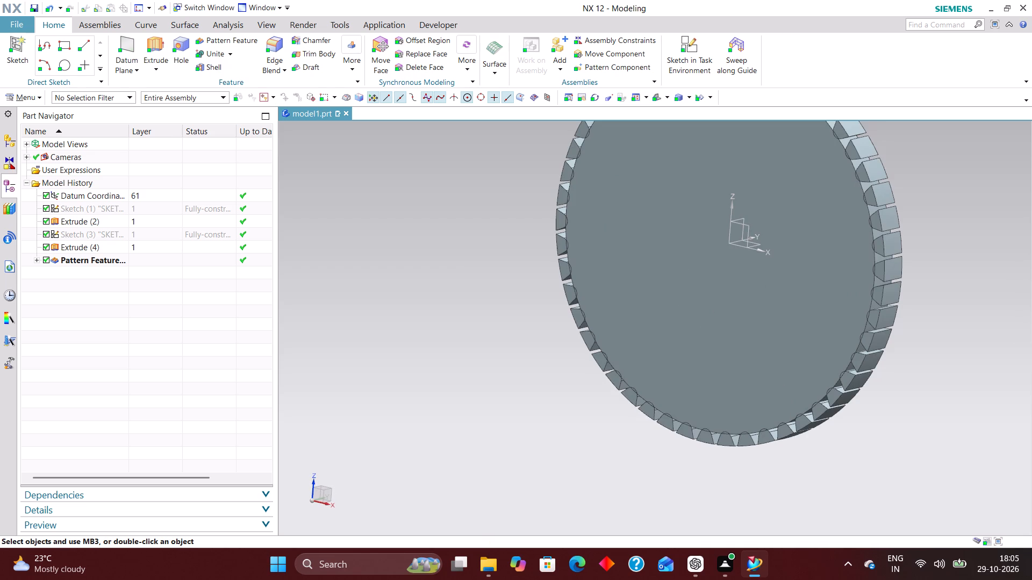
pyautogui.moveTo(930, 427); pyautogui.dragTo(788, 458, button='right')
pyautogui.scroll(-1, 474, 436)
pyautogui.scroll(1, 723, 437)
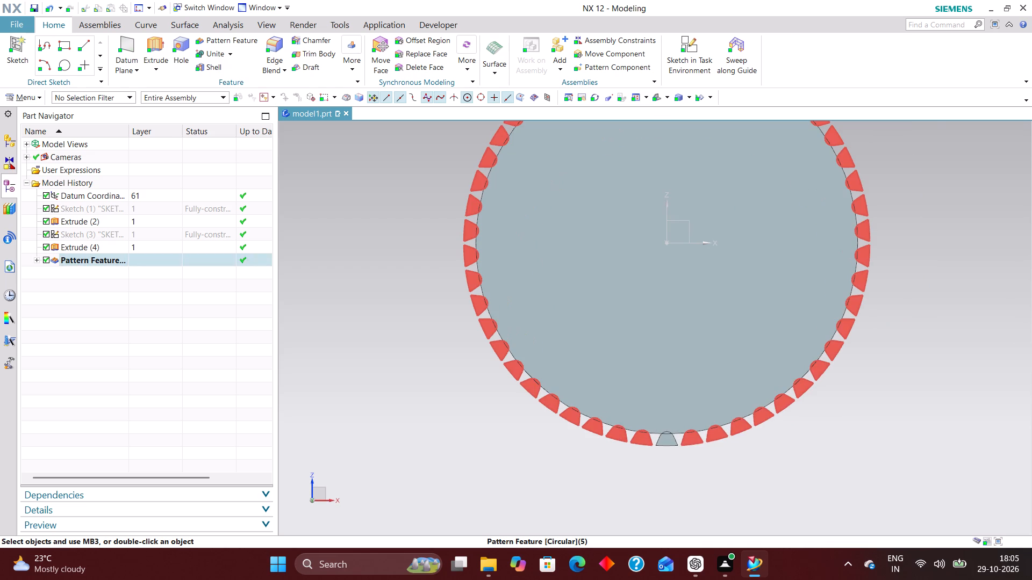
pyautogui.scroll(-2, 703, 441)
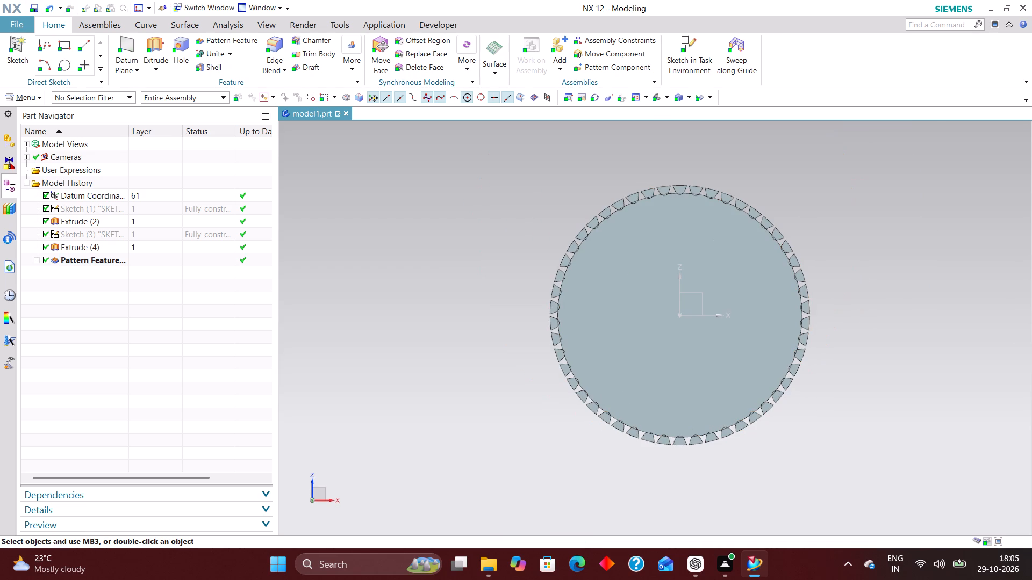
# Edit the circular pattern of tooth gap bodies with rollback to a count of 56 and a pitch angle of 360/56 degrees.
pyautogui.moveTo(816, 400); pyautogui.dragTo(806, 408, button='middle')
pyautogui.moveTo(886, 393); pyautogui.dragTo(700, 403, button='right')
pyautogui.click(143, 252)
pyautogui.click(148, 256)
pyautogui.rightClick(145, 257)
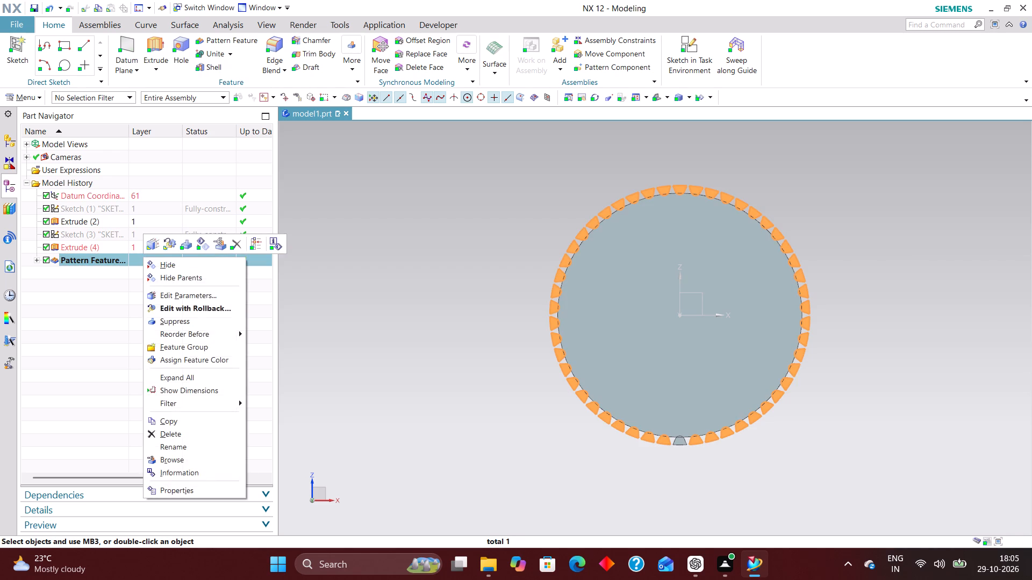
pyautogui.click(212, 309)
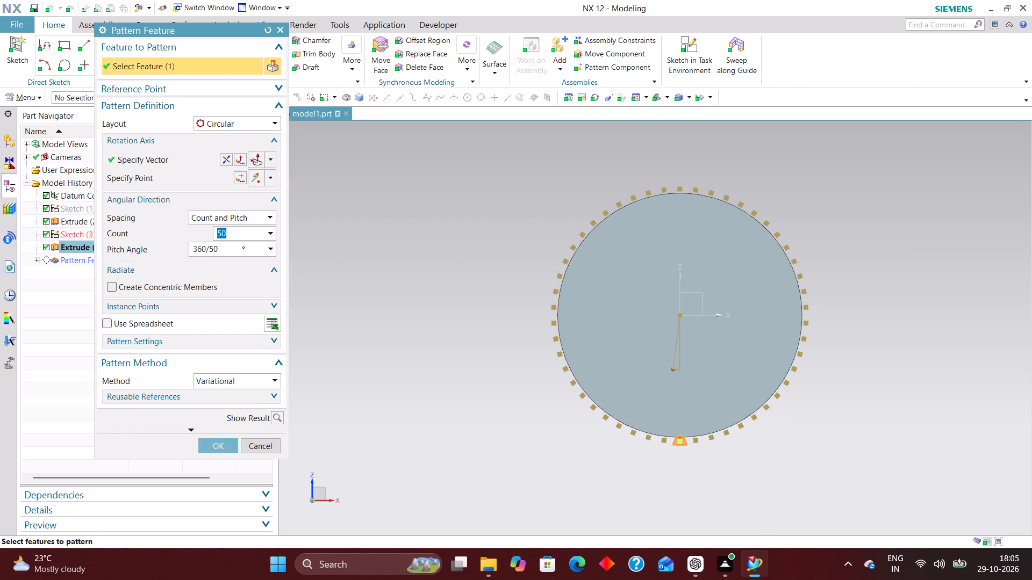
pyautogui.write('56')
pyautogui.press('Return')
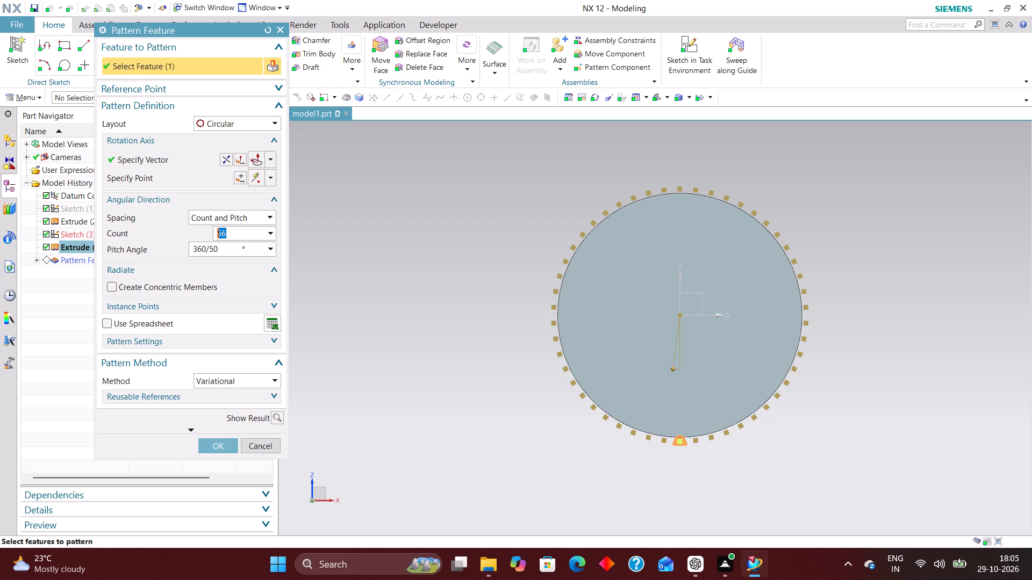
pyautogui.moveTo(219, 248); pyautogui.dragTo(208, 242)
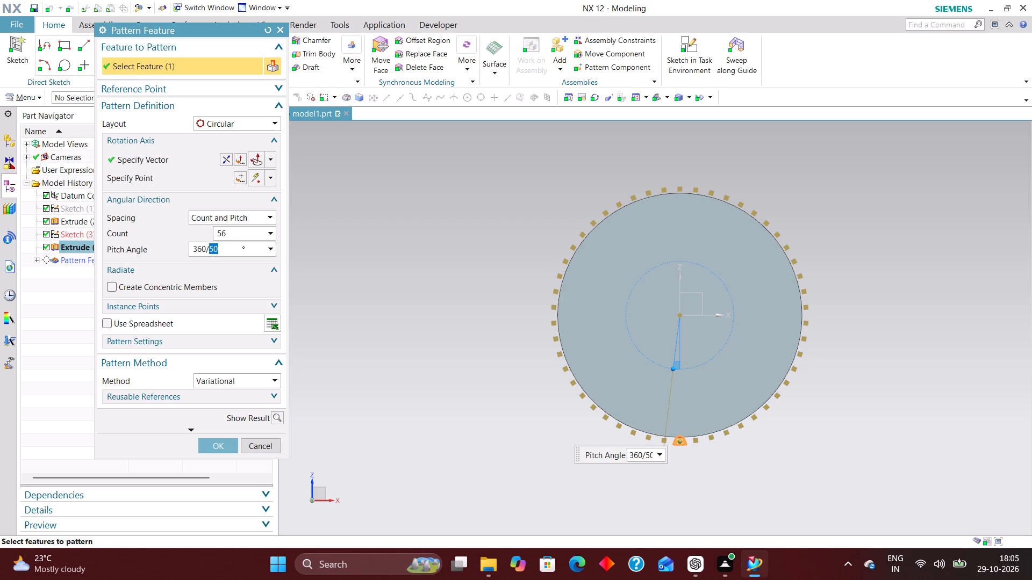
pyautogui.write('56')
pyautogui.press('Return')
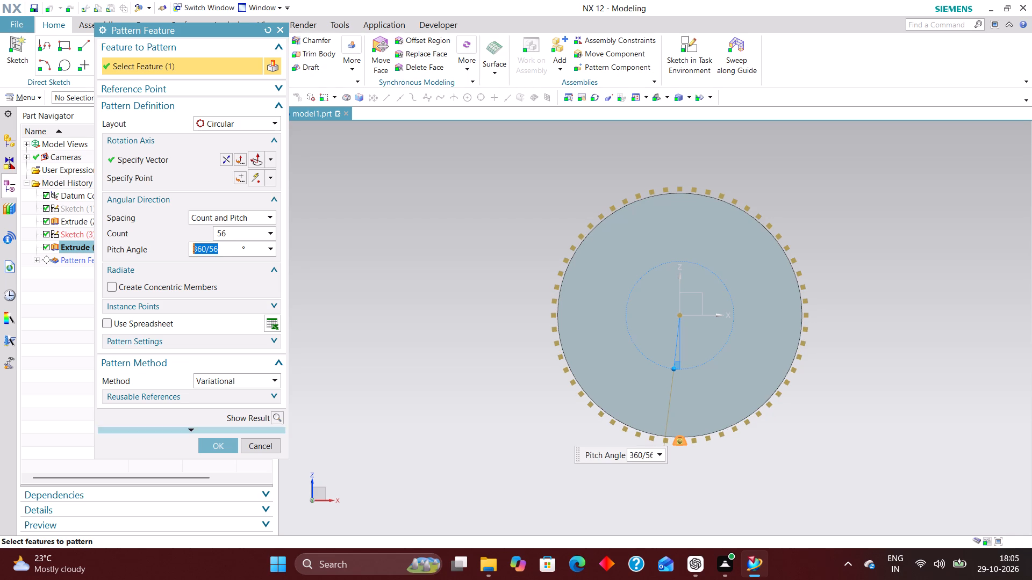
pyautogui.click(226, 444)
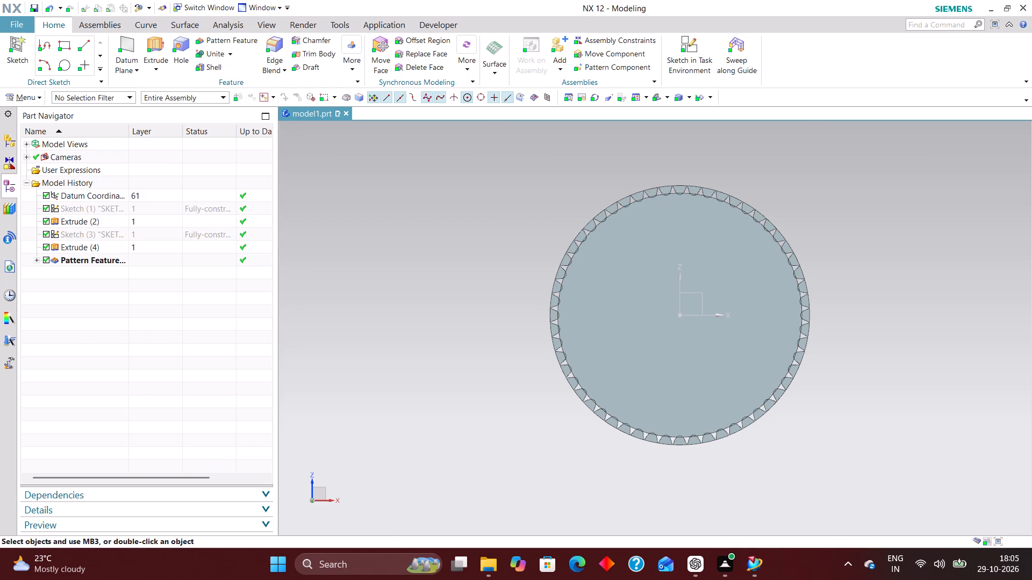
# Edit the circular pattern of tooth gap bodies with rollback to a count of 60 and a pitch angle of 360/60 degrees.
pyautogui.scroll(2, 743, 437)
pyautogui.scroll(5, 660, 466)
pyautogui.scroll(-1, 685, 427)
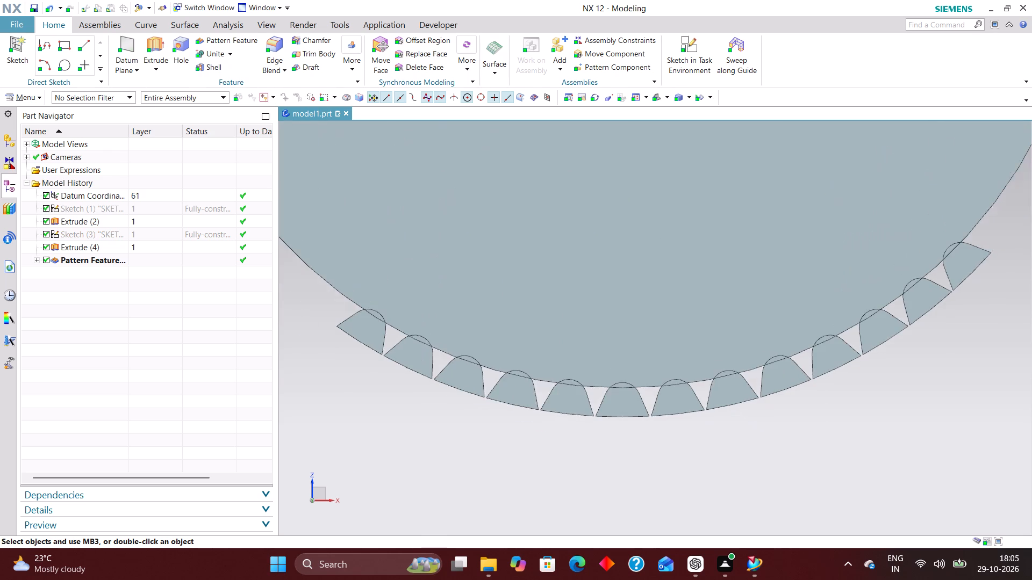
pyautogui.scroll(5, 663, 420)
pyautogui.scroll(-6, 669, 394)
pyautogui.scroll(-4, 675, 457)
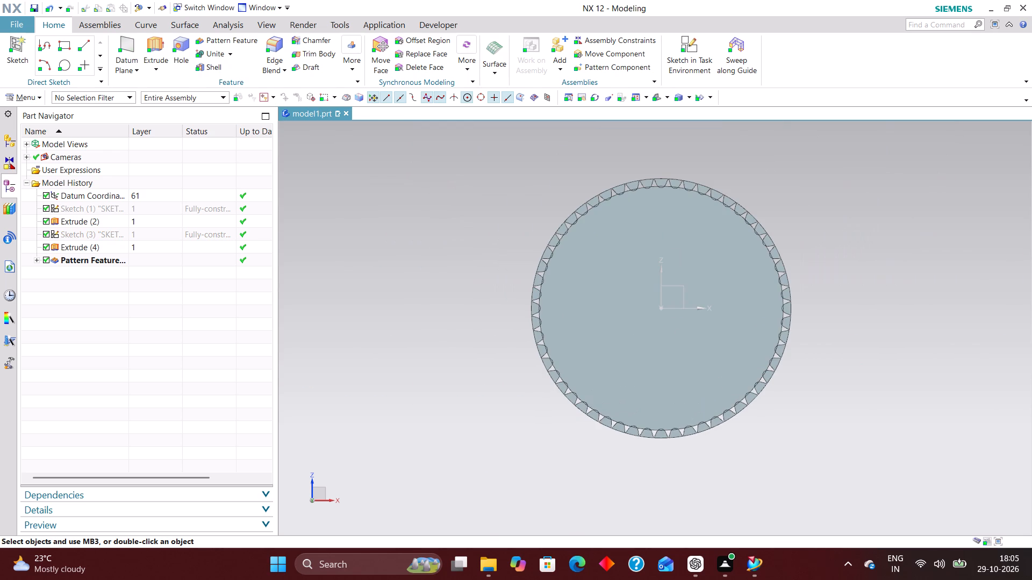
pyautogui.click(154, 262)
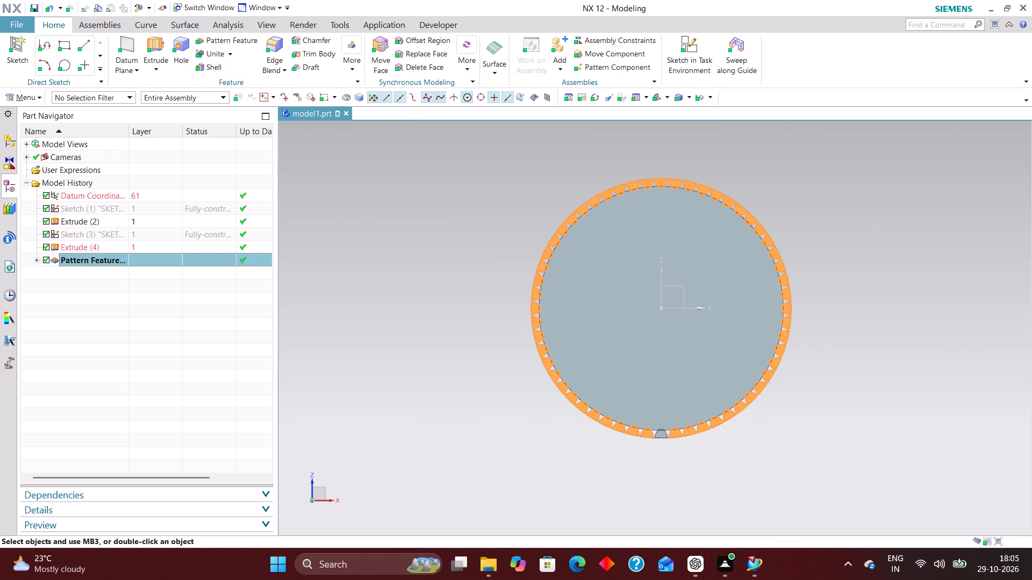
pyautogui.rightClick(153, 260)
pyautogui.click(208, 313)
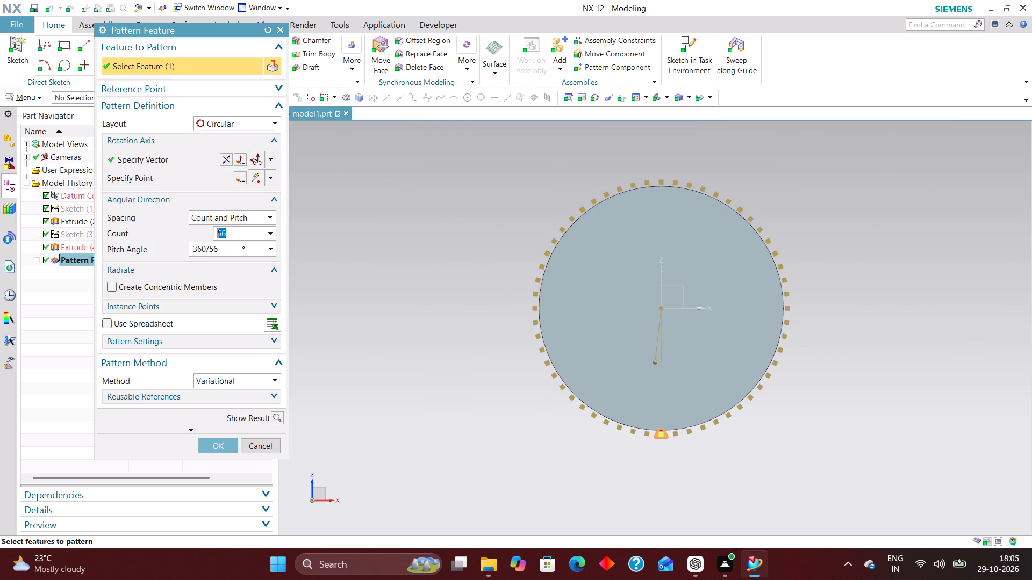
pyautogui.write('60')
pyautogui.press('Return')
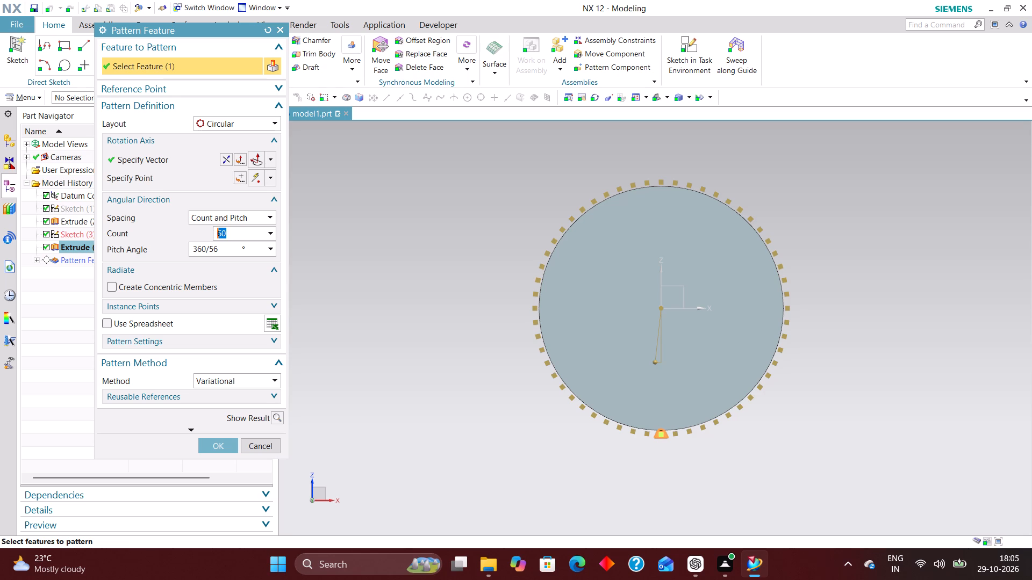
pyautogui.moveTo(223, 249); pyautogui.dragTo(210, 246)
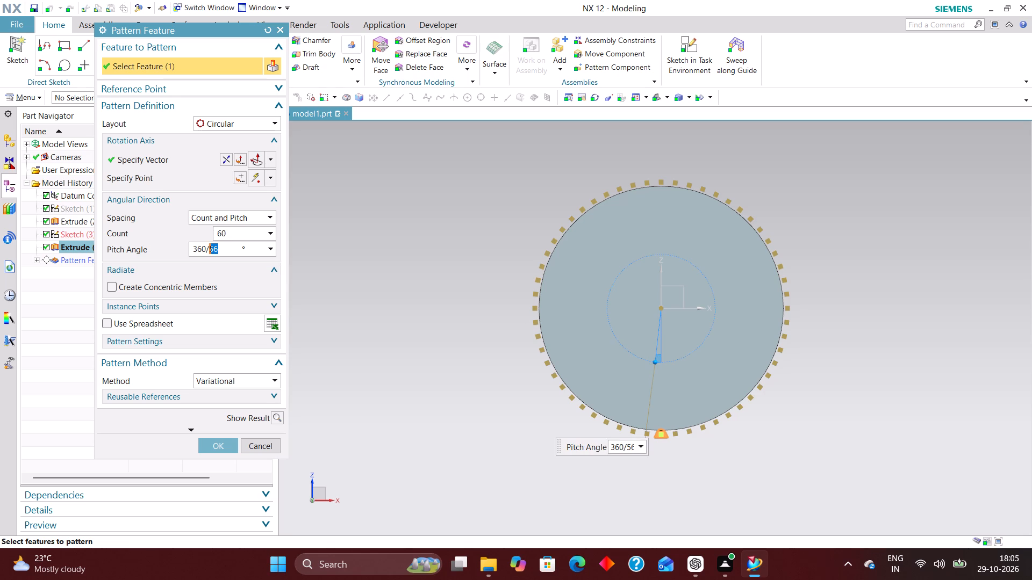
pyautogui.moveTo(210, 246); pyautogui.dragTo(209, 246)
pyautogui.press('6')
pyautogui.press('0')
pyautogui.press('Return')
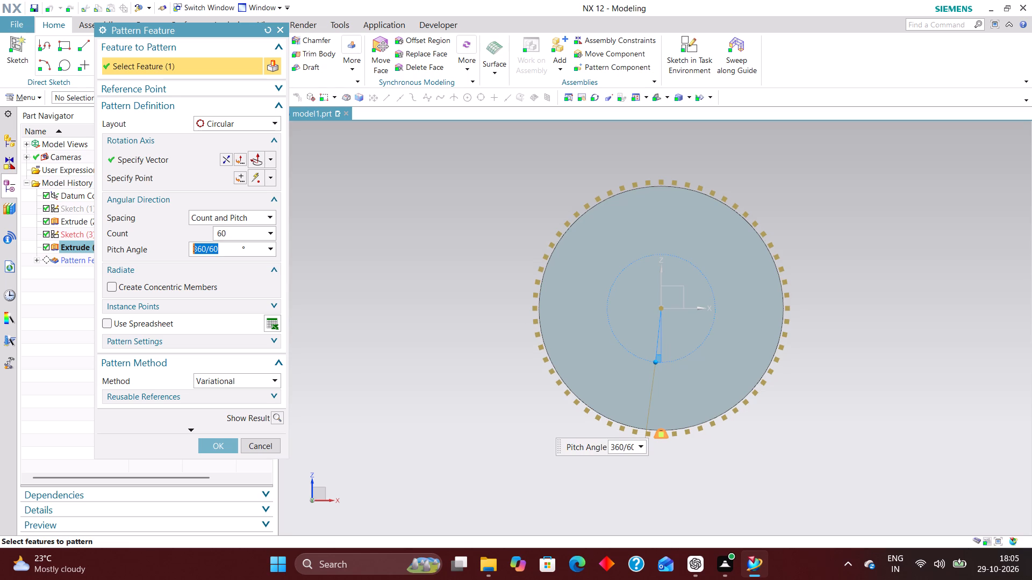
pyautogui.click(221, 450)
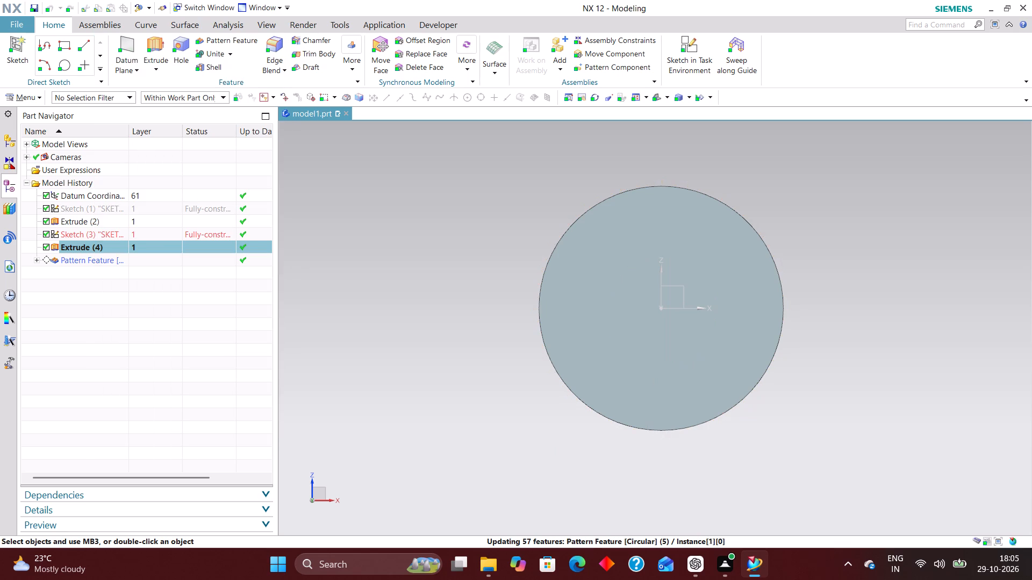
# Examine closely how neighbouring tooth gap bodies meet along the disc's lower rim, from oblique and front views.
pyautogui.scroll(5, 658, 427)
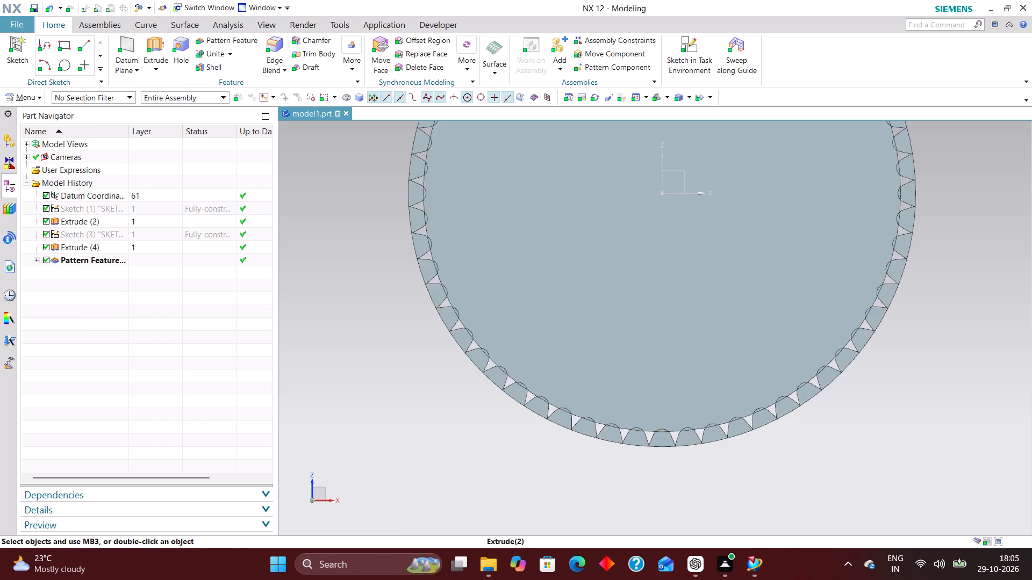
pyautogui.scroll(4, 650, 482)
pyautogui.moveTo(649, 460); pyautogui.dragTo(654, 463, button='middle')
pyautogui.scroll(1, 649, 460)
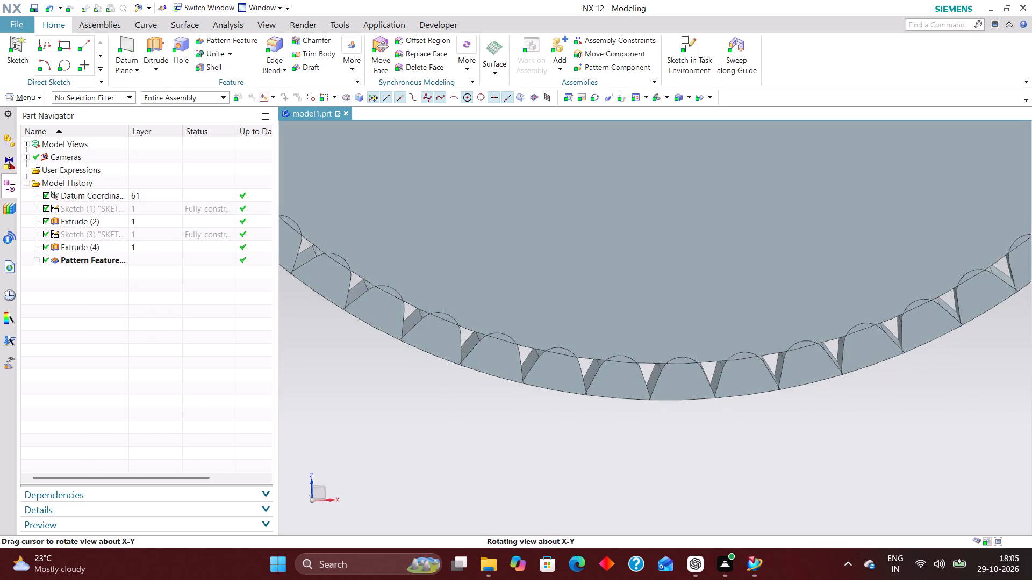
pyautogui.moveTo(654, 463); pyautogui.dragTo(653, 466, button='middle')
pyautogui.scroll(5, 596, 401)
pyautogui.scroll(-3, 685, 423)
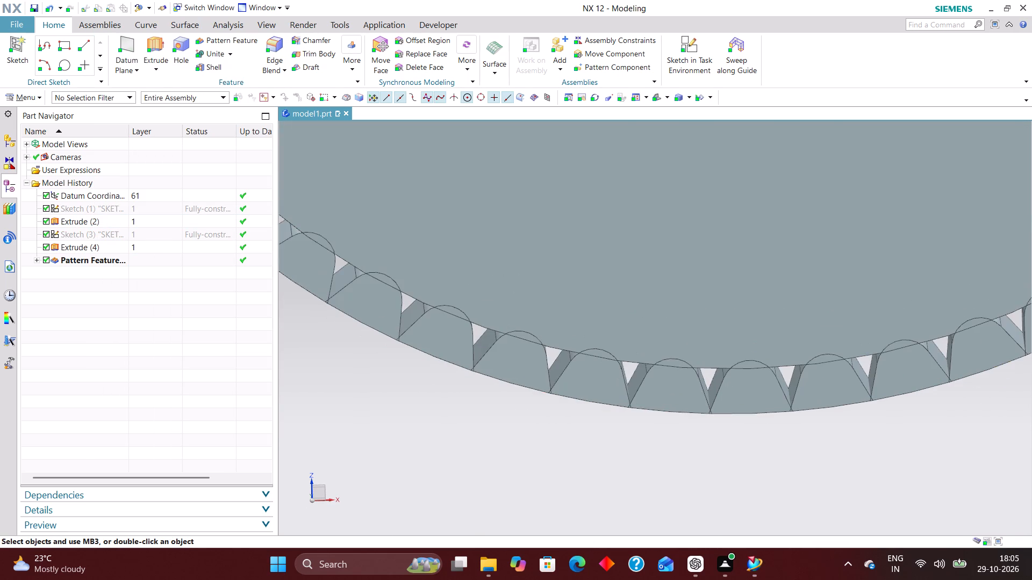
pyautogui.scroll(-3, 725, 440)
pyautogui.moveTo(925, 444); pyautogui.dragTo(834, 451, button='right')
pyautogui.scroll(3, 668, 431)
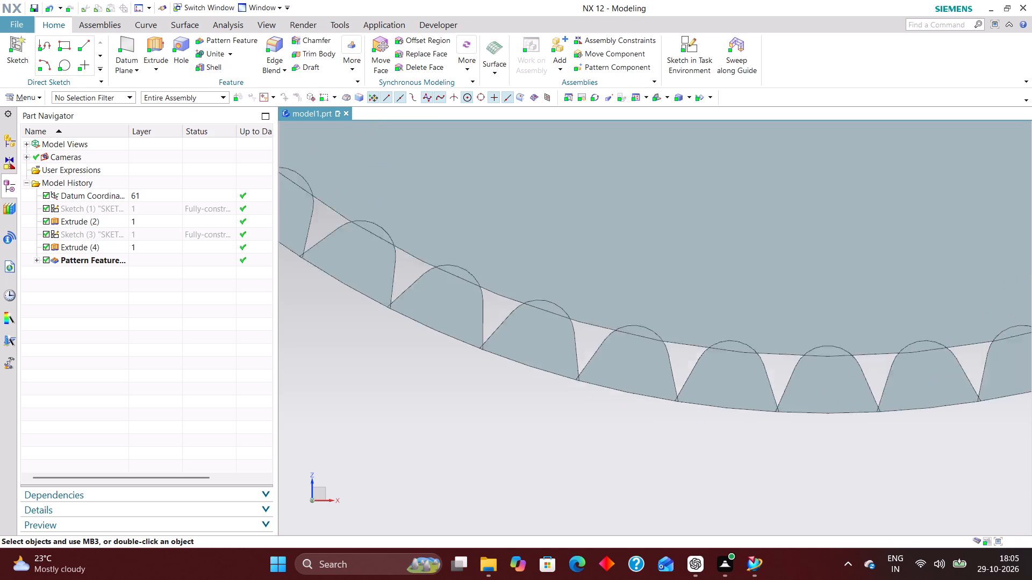
pyautogui.scroll(7, 675, 434)
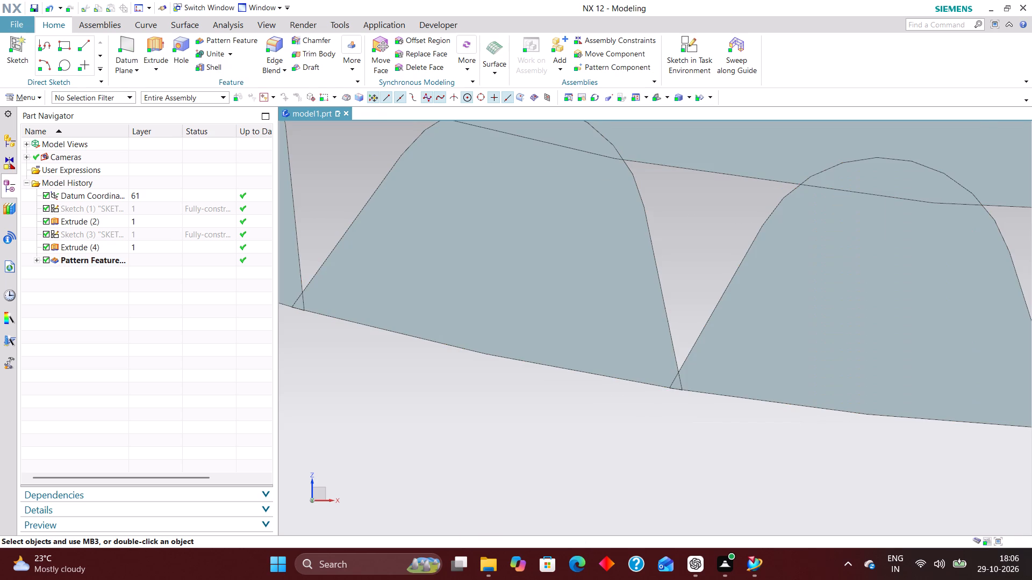
pyautogui.scroll(-5, 661, 410)
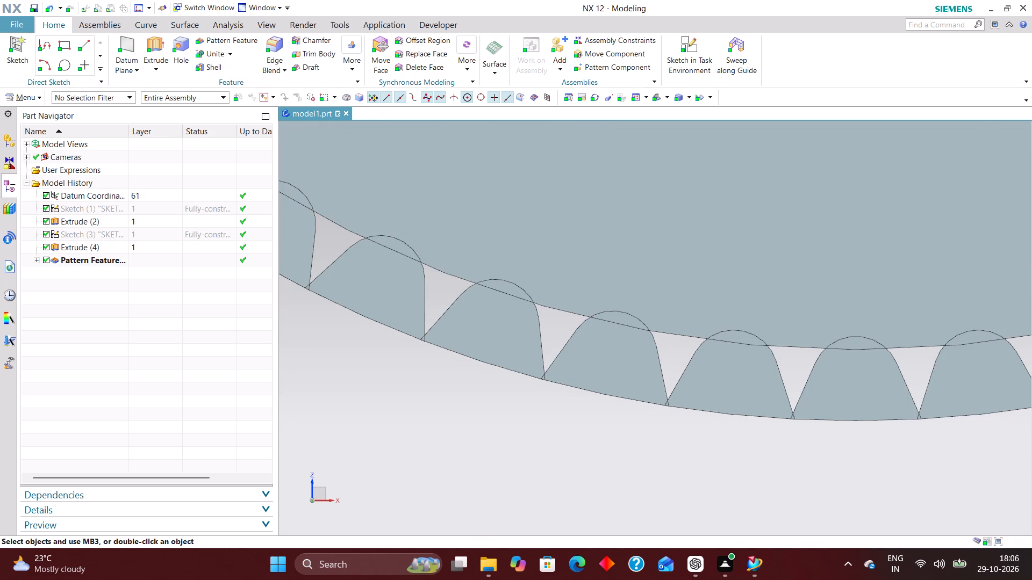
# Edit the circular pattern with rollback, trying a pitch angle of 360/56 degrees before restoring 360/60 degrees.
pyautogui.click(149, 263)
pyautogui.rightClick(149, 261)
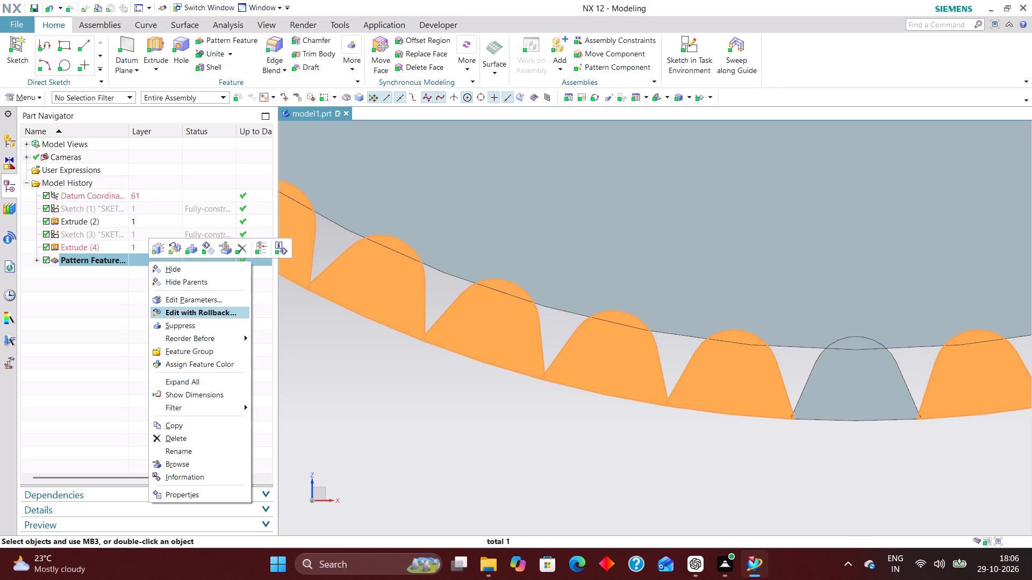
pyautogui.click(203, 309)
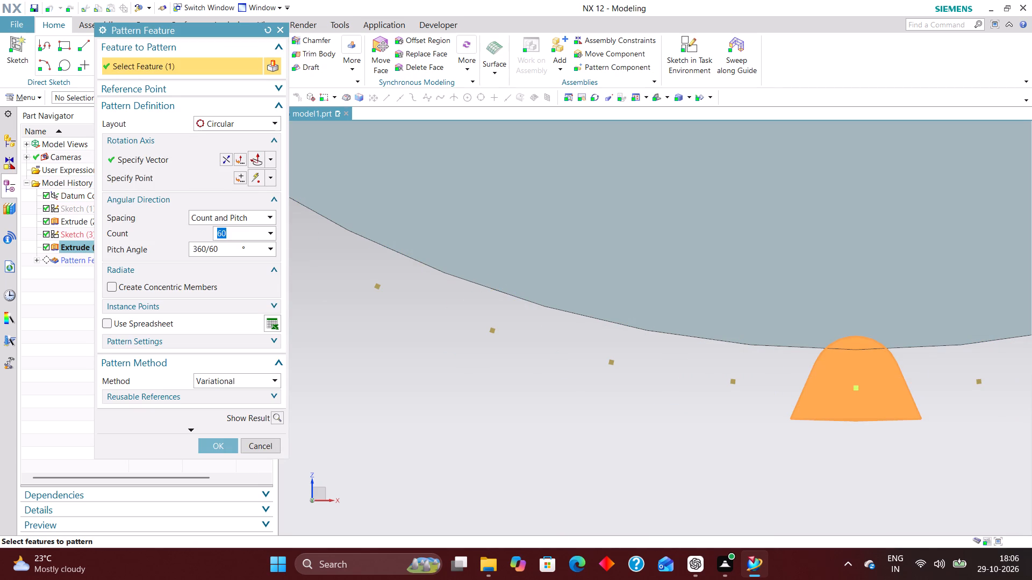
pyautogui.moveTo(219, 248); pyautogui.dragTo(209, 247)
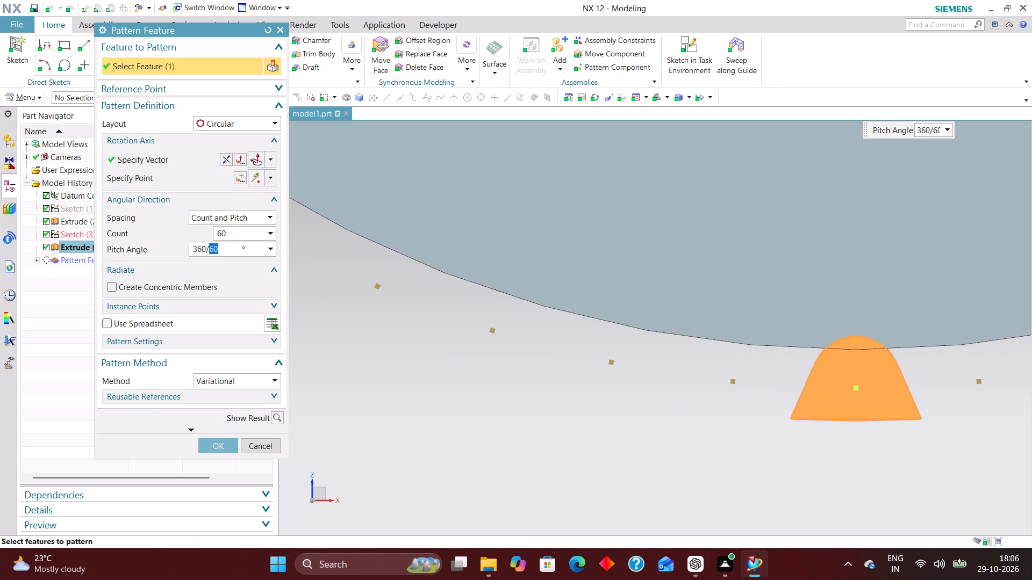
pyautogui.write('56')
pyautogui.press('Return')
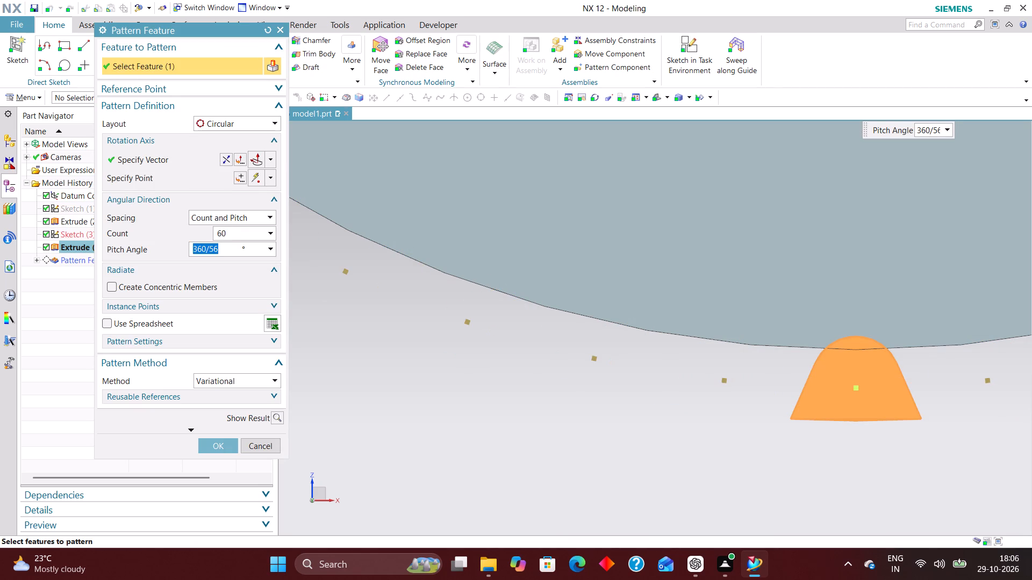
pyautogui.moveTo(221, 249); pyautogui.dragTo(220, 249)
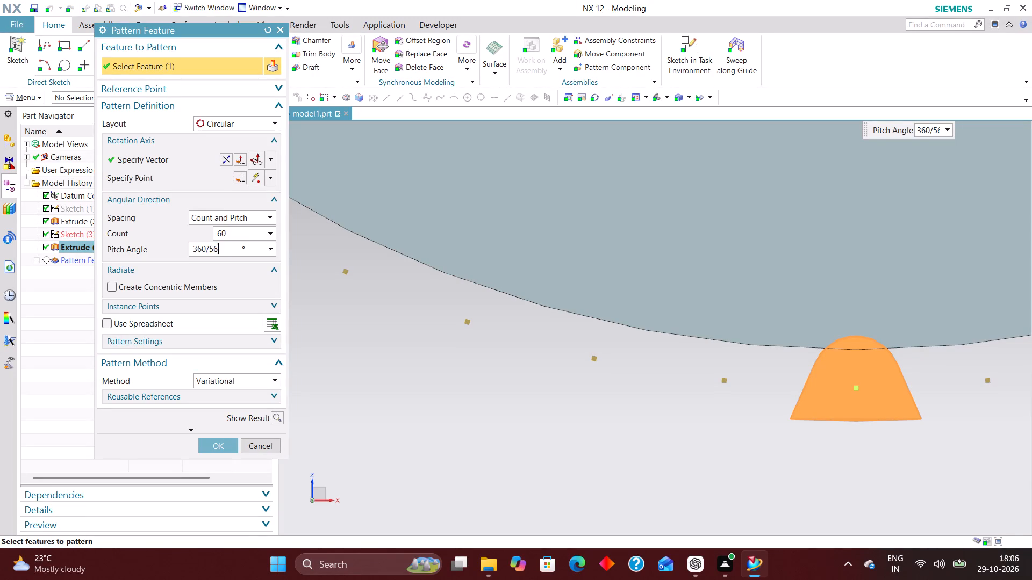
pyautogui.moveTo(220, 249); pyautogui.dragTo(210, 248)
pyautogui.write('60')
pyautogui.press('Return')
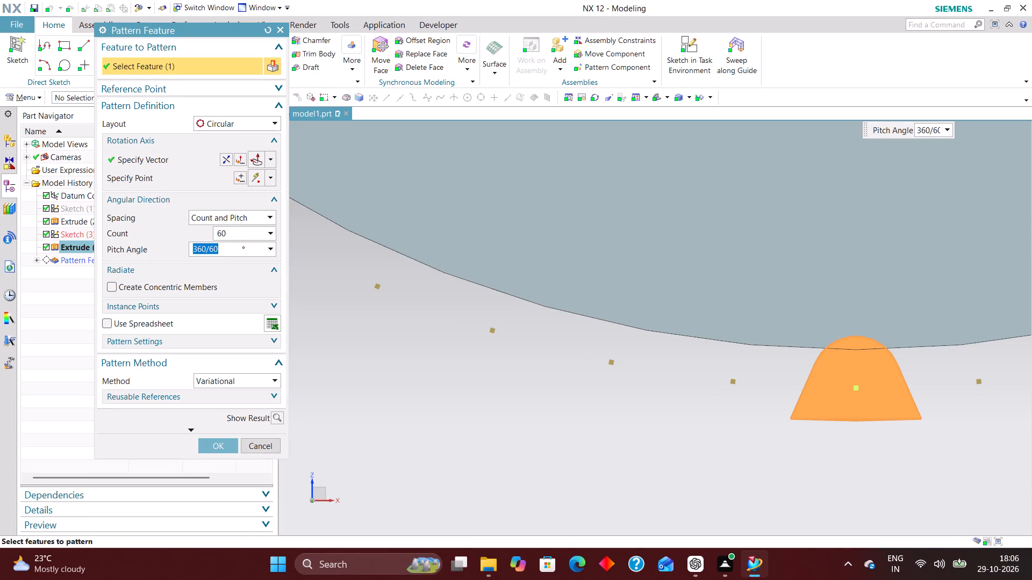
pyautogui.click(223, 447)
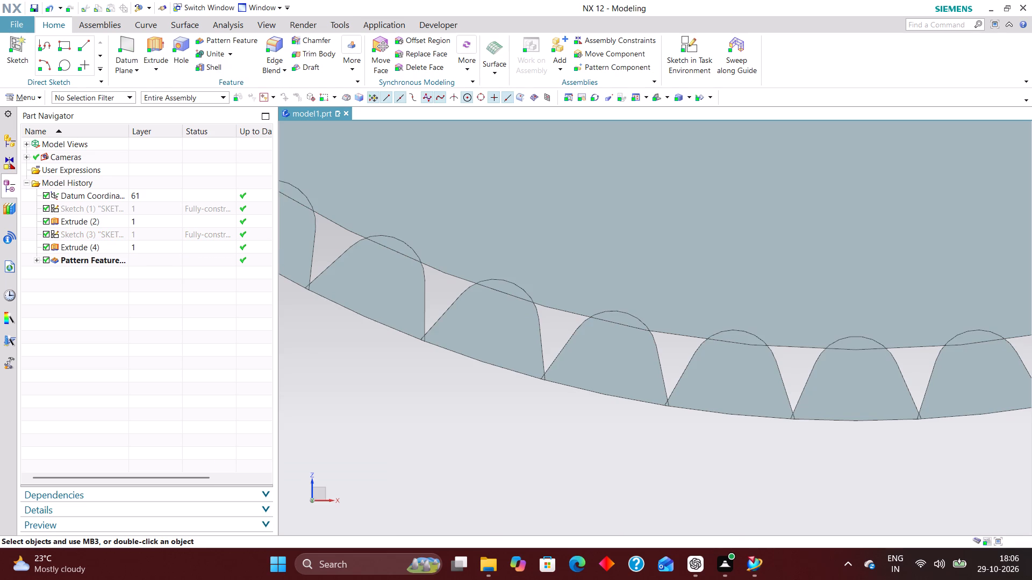
# Edit the circular pattern of tooth gap bodies with rollback to a count of 56 and a pitch angle of 360/56 degrees.
pyautogui.click(152, 259)
pyautogui.rightClick(157, 260)
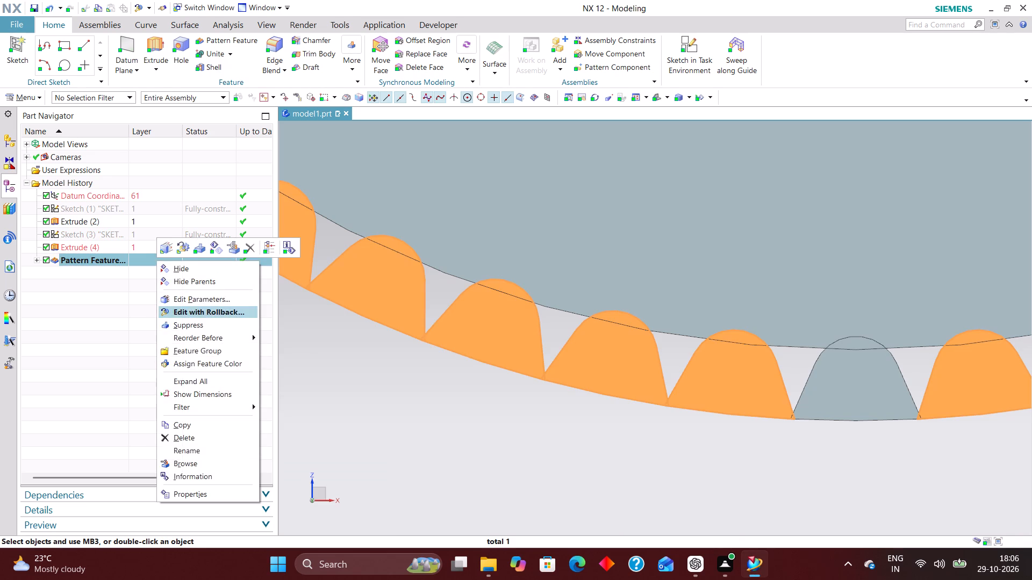
pyautogui.click(205, 309)
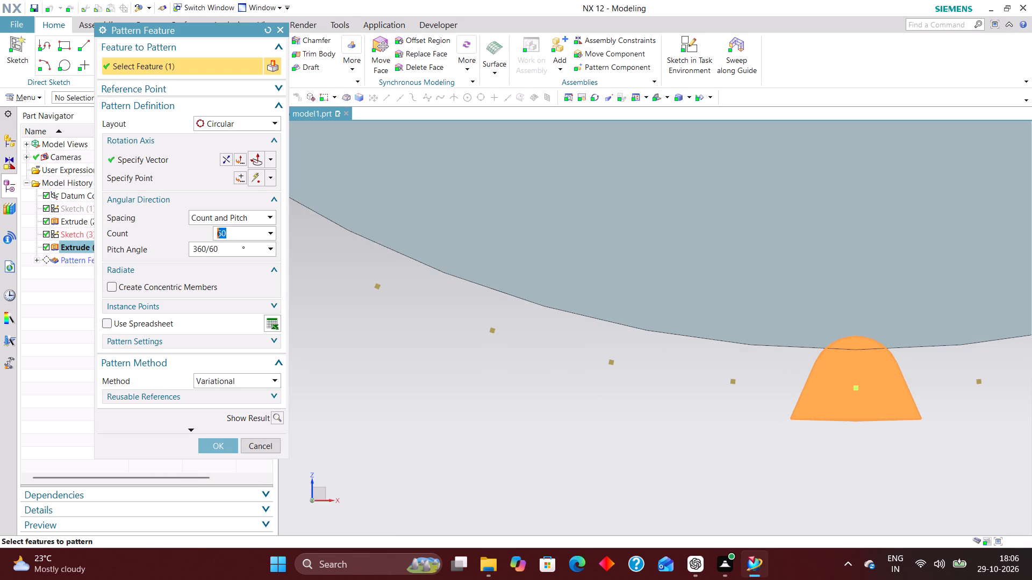
pyautogui.press('5')
pyautogui.press('6')
pyautogui.press('Return')
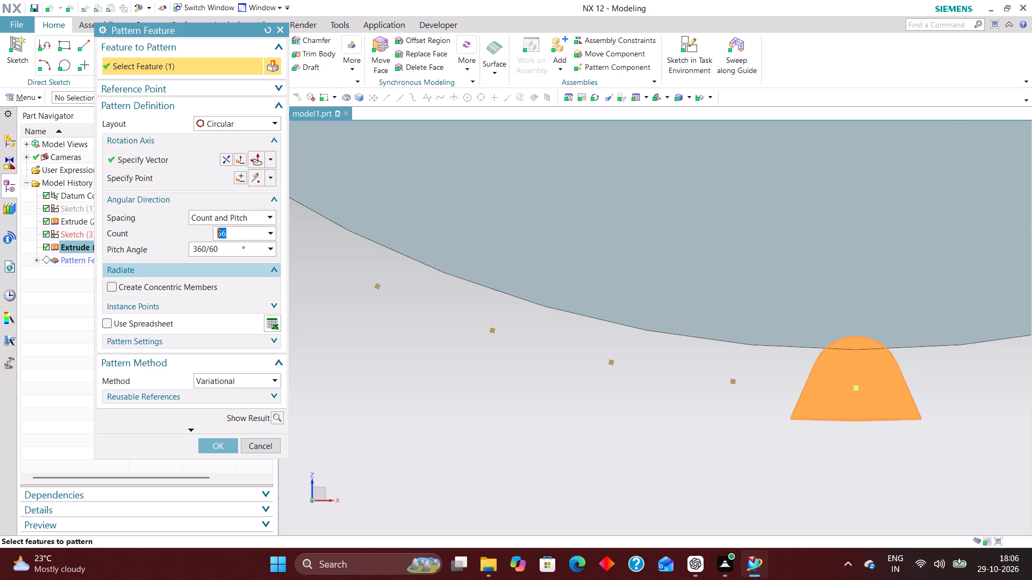
pyautogui.moveTo(219, 248); pyautogui.dragTo(209, 245)
pyautogui.write('56')
pyautogui.press('Return')
pyautogui.click(217, 448)
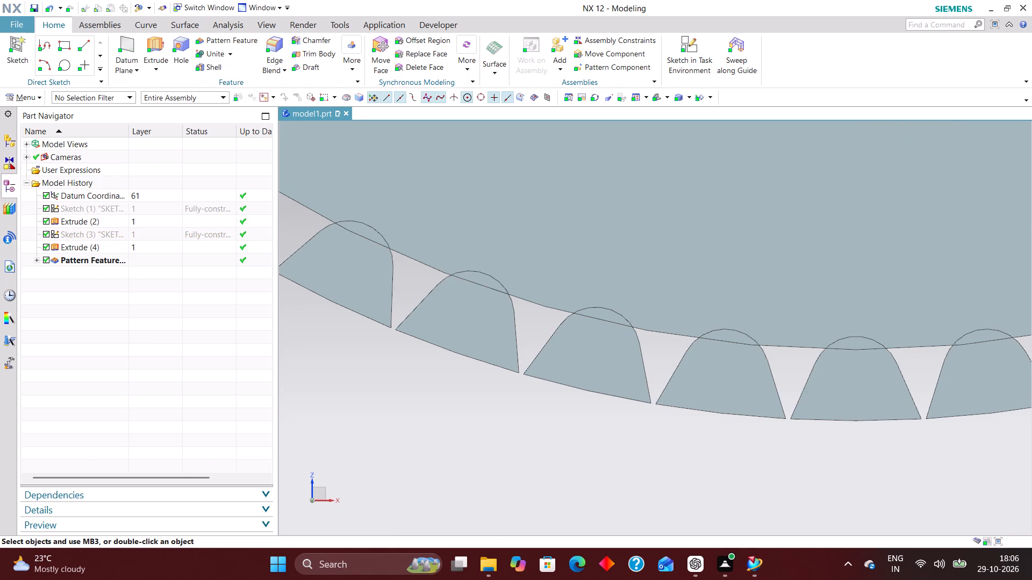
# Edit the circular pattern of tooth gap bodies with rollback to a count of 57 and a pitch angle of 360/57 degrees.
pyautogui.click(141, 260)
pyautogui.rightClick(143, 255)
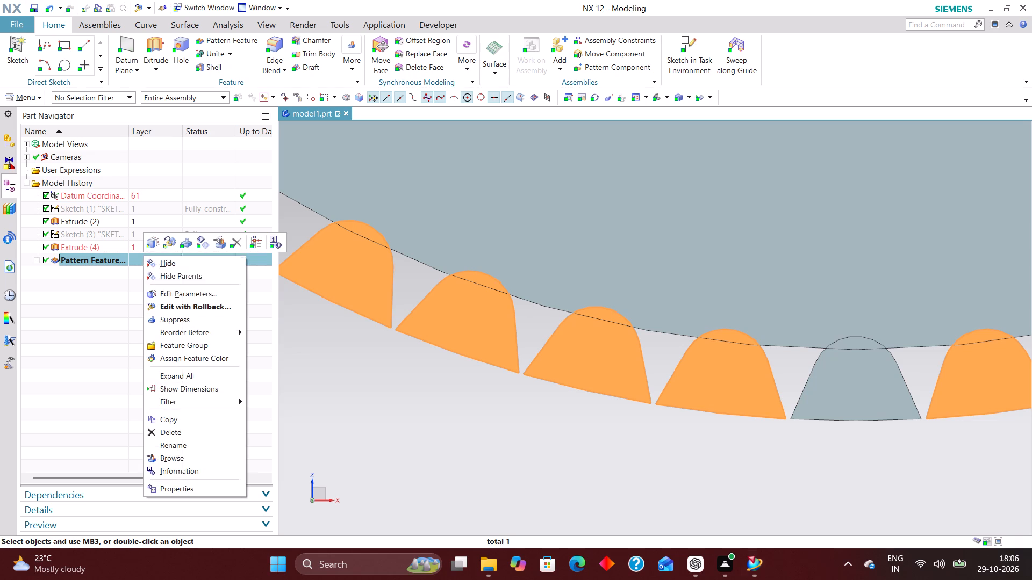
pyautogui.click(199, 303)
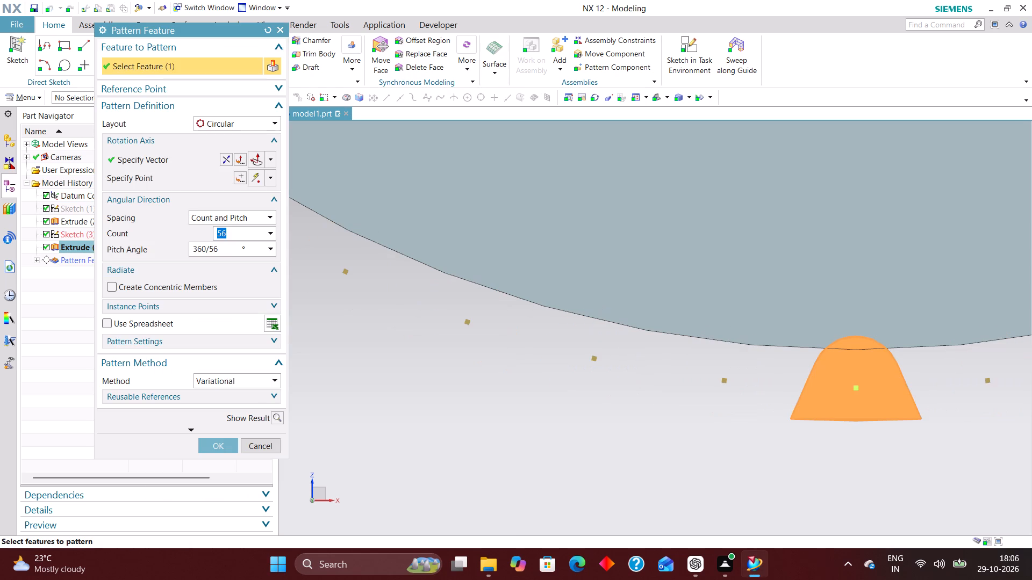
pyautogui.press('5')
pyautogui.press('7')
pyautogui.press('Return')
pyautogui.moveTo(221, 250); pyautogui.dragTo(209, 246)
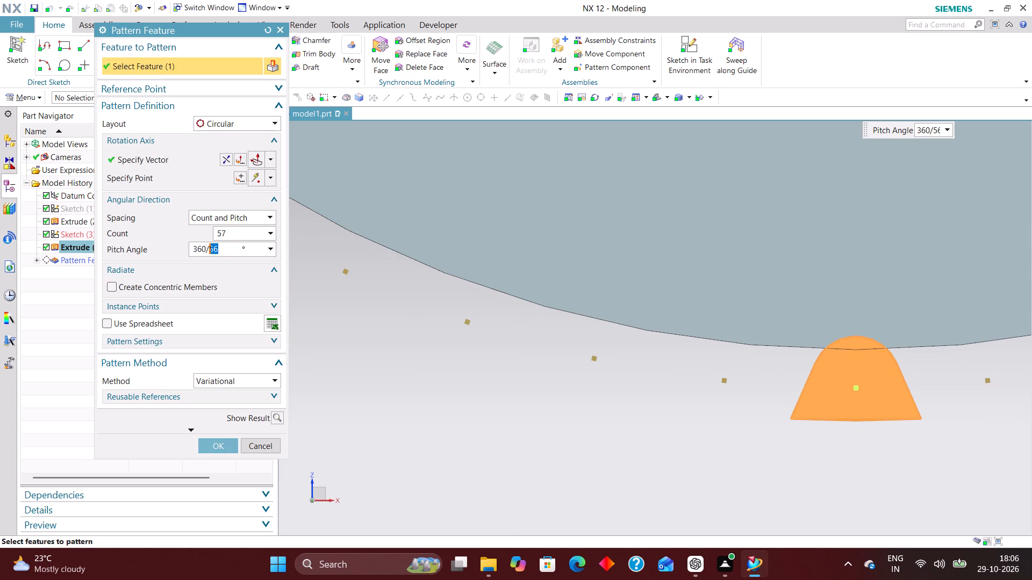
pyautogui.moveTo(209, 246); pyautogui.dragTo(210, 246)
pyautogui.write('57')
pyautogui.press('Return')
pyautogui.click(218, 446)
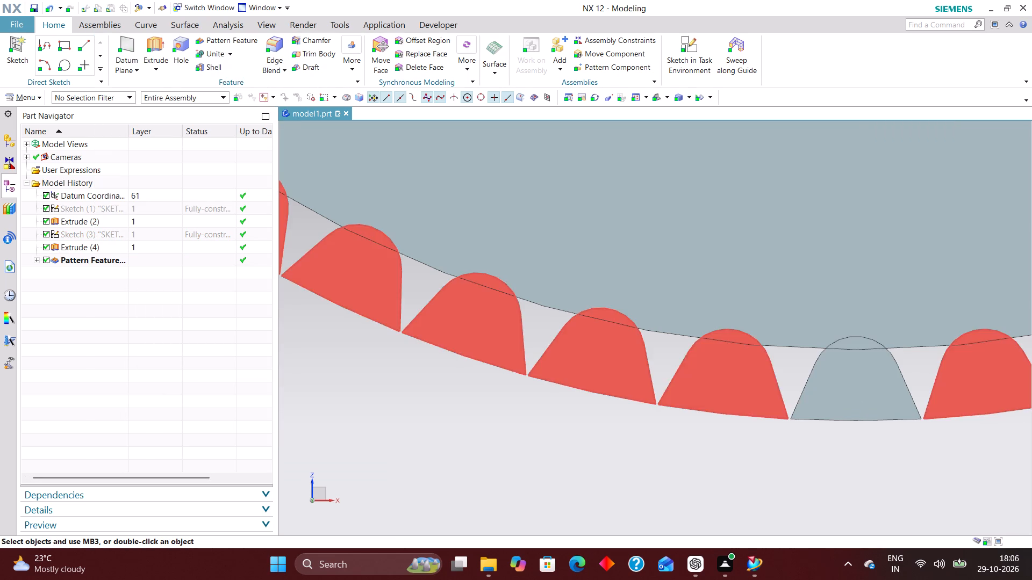
# Edit the circular pattern of tooth gap bodies with rollback to a count of 58 and a pitch angle of 360/58 degrees.
pyautogui.click(152, 262)
pyautogui.rightClick(140, 263)
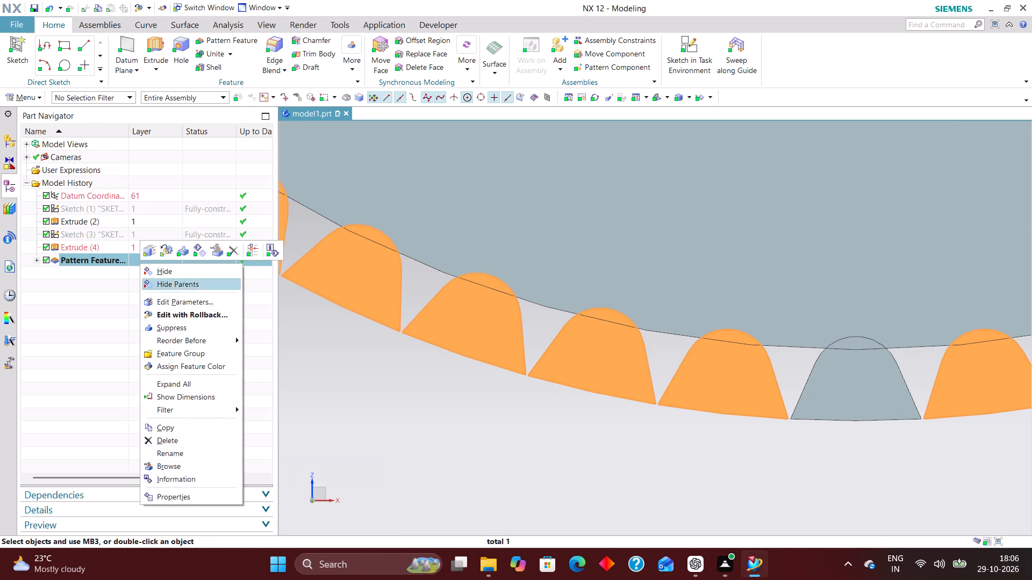
pyautogui.click(202, 315)
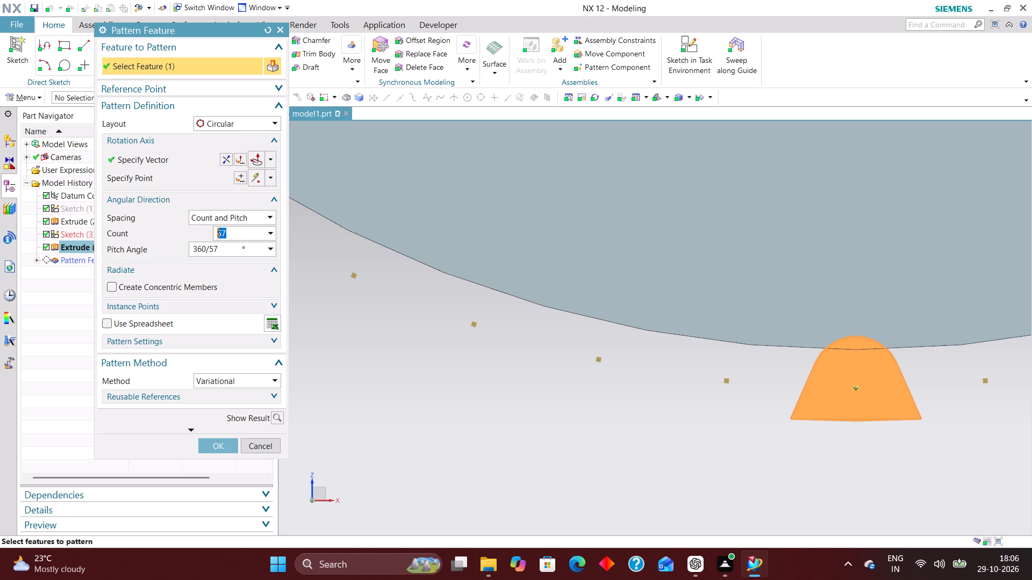
pyautogui.write('58')
pyautogui.moveTo(218, 250); pyautogui.dragTo(214, 249)
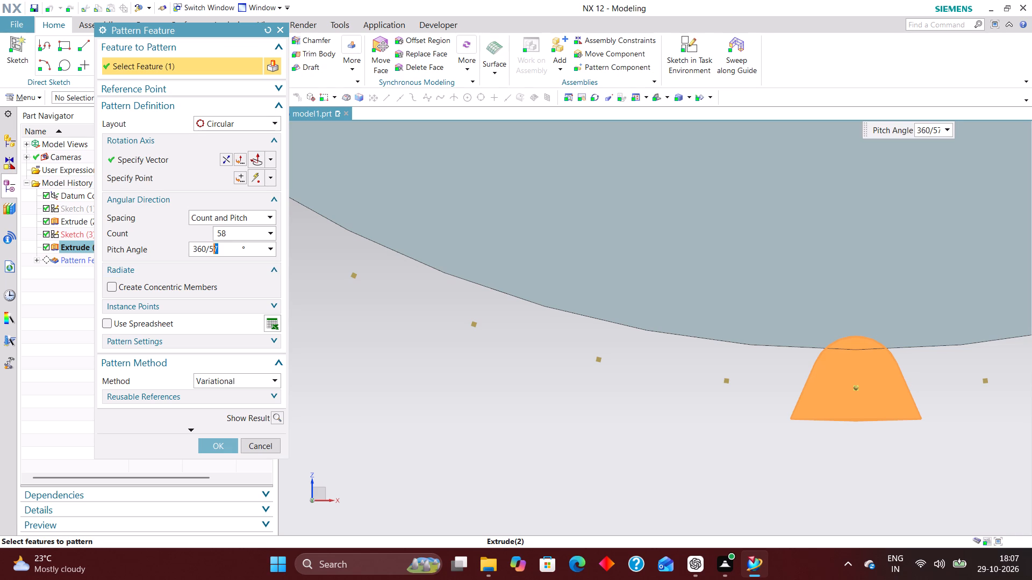
pyautogui.moveTo(214, 249); pyautogui.dragTo(210, 247)
pyautogui.press('5')
pyautogui.press('8')
pyautogui.press('Return')
pyautogui.click(214, 446)
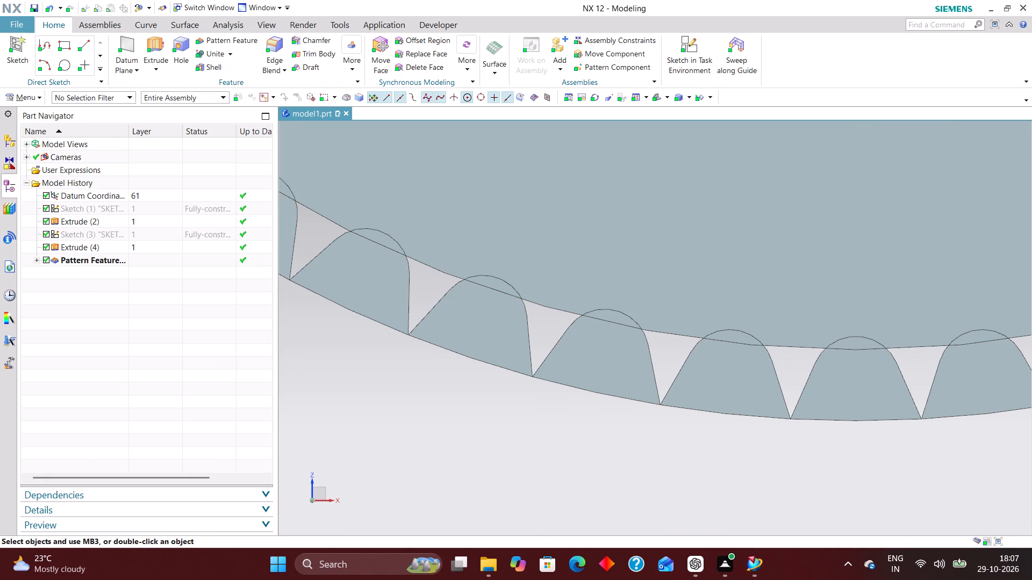
# Examine how neighbouring tooth gap bodies meet around the disc's rim, close up and overall, from oblique and front views.
pyautogui.scroll(1, 679, 414)
pyautogui.scroll(-4, 622, 393)
pyautogui.moveTo(663, 418); pyautogui.dragTo(677, 439, button='middle')
pyautogui.scroll(1, 672, 417)
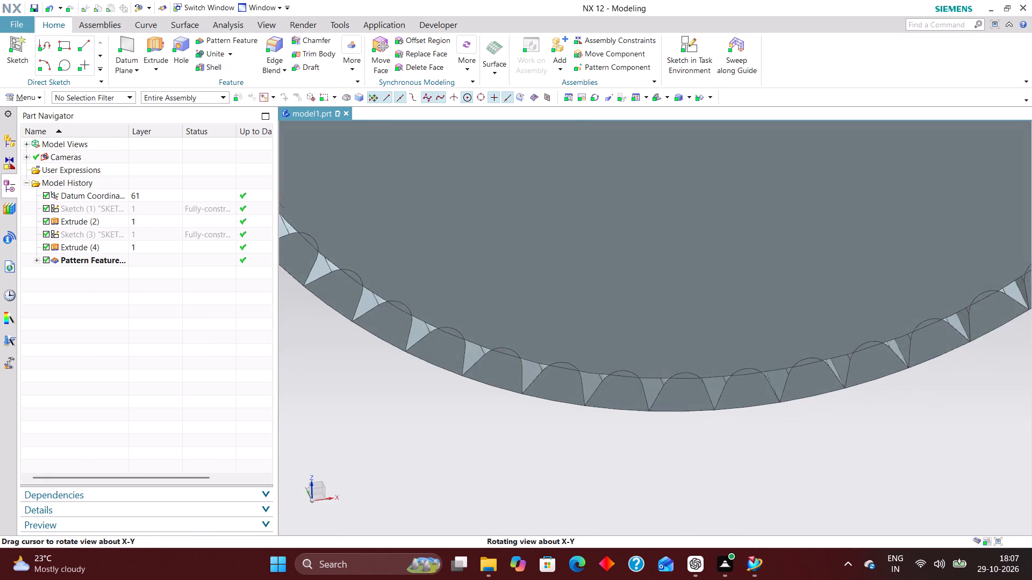
pyautogui.moveTo(677, 439); pyautogui.dragTo(664, 427, button='middle')
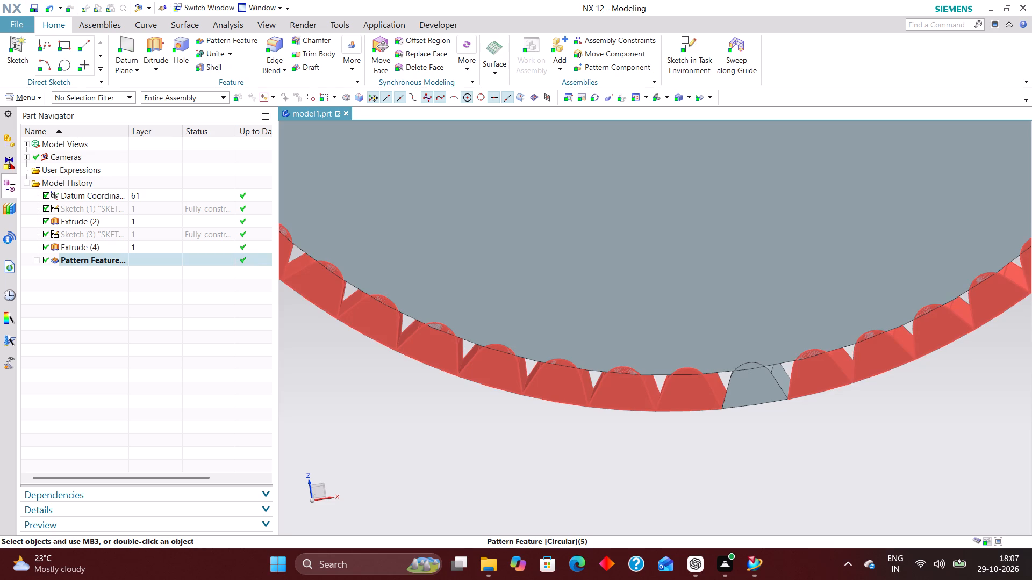
pyautogui.scroll(3, 721, 400)
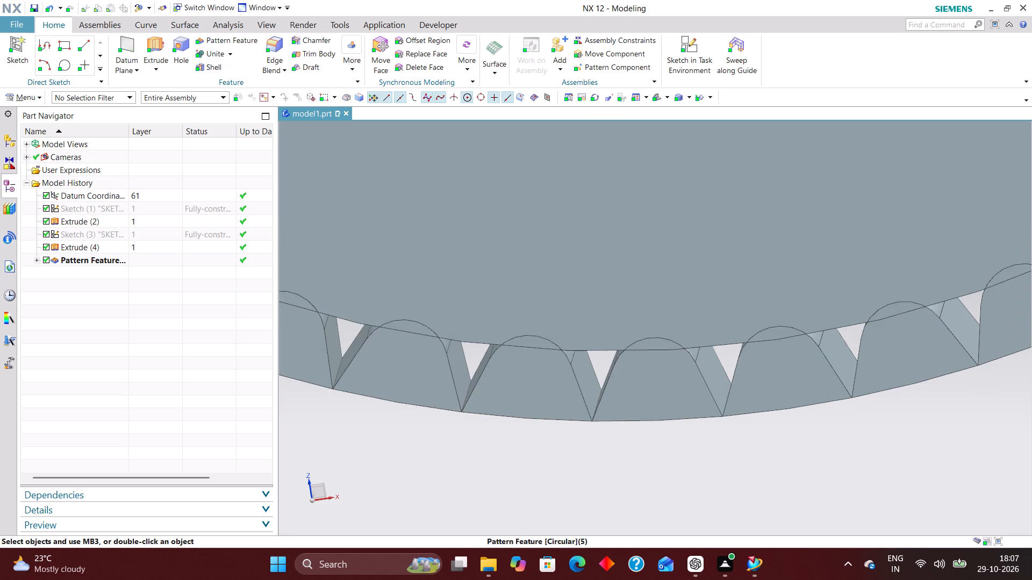
pyautogui.scroll(-2, 692, 415)
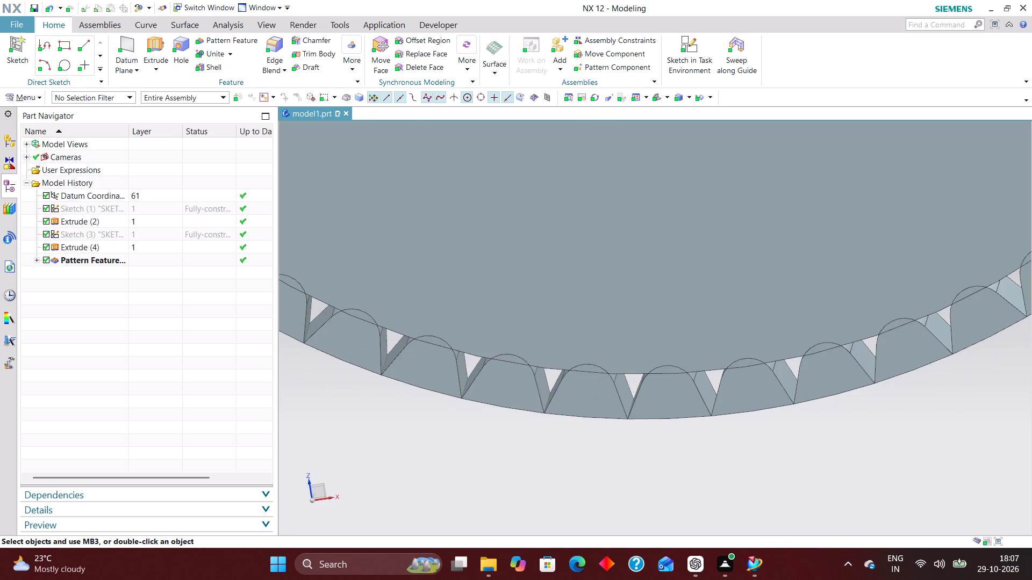
pyautogui.scroll(-2, 711, 445)
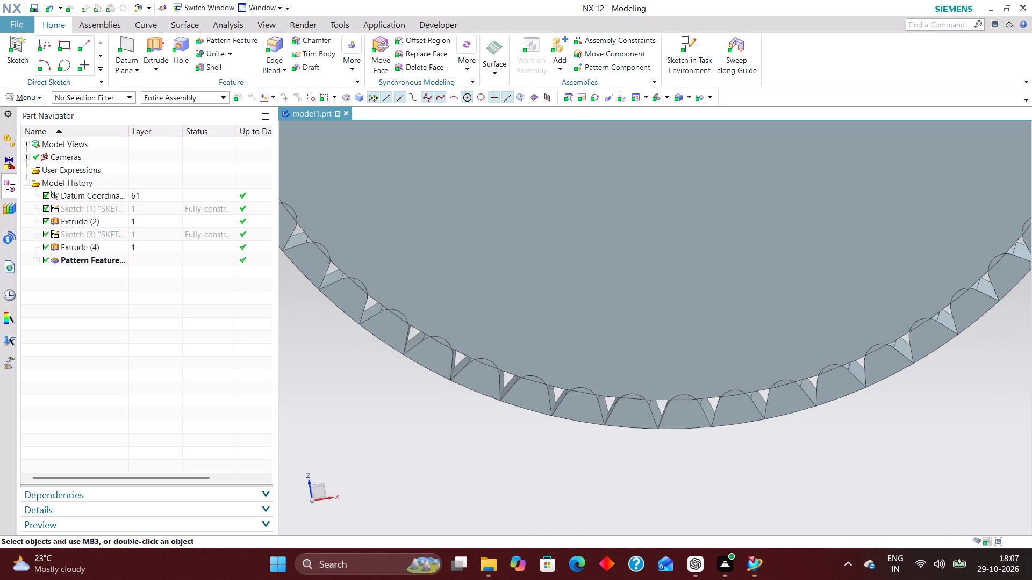
pyautogui.scroll(2, 724, 448)
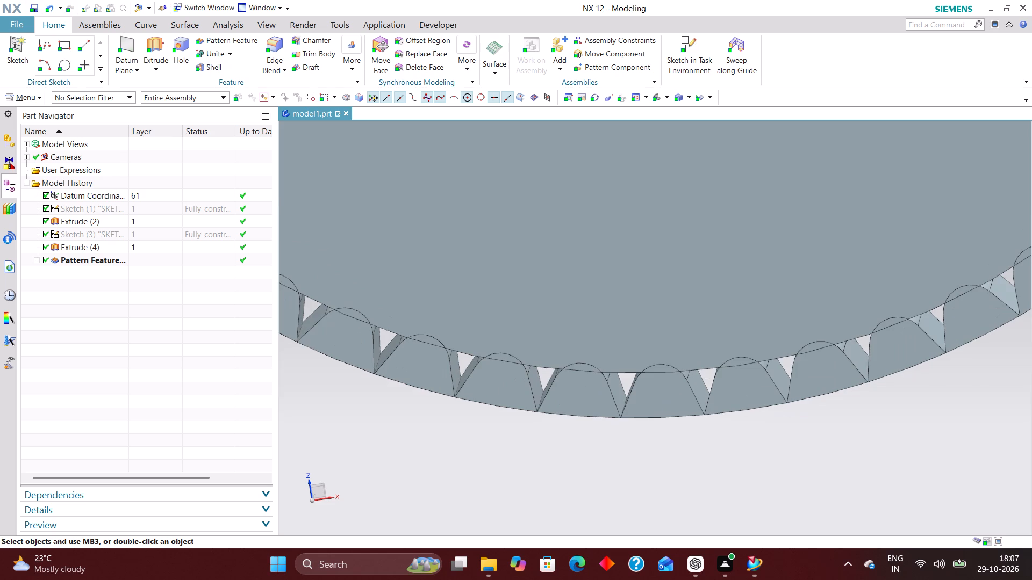
pyautogui.moveTo(815, 468); pyautogui.dragTo(743, 480, button='right')
pyautogui.scroll(-3, 593, 364)
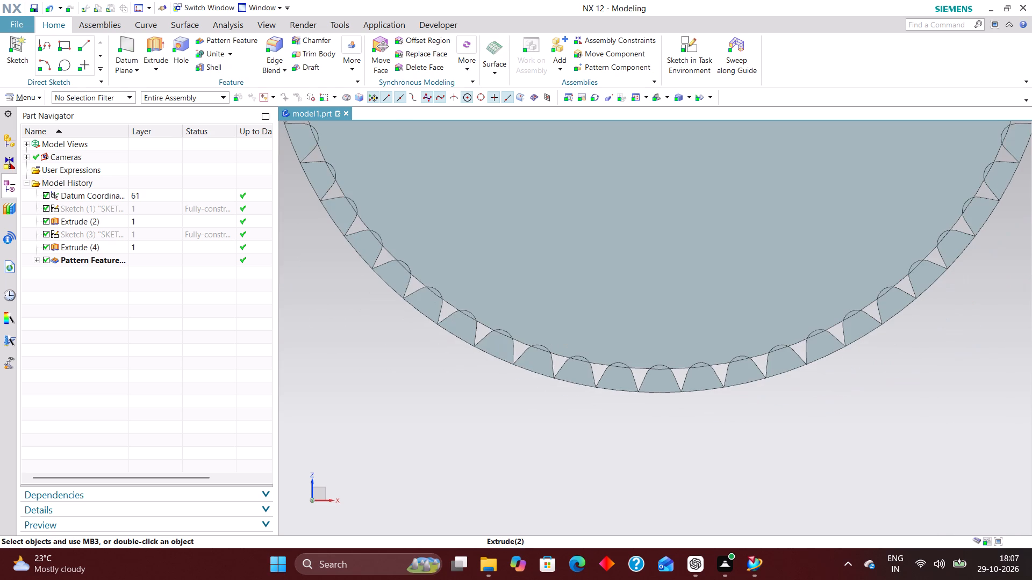
pyautogui.scroll(-4, 673, 441)
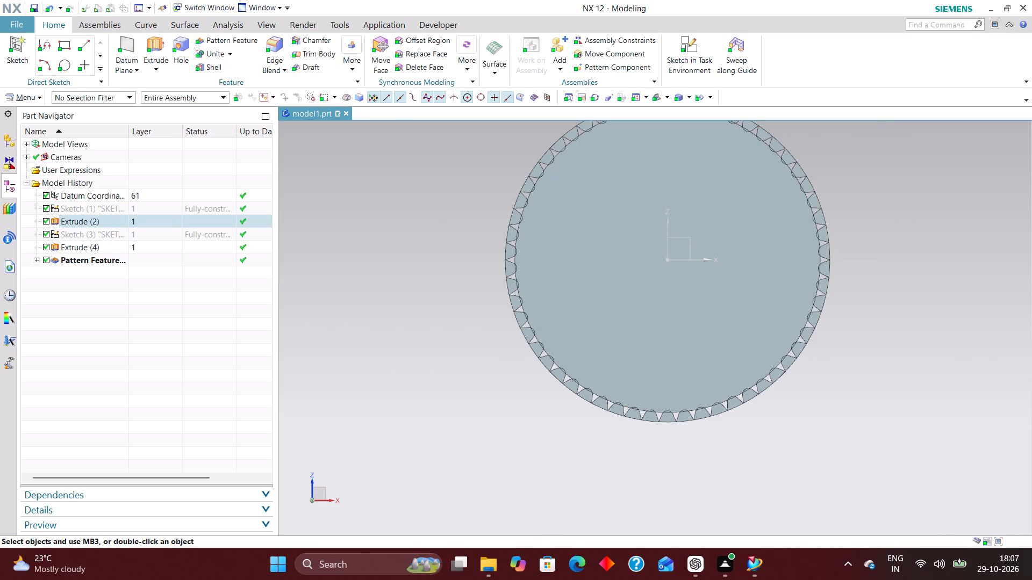
pyautogui.scroll(4, 669, 429)
pyautogui.scroll(-4, 649, 431)
pyautogui.moveTo(745, 434); pyautogui.dragTo(699, 460, button='middle')
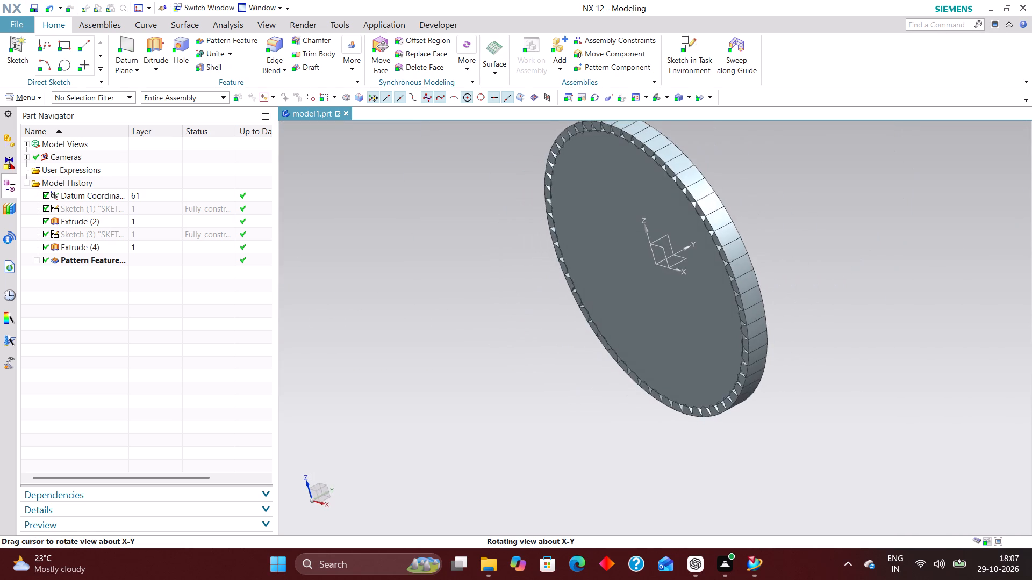
pyautogui.moveTo(699, 460); pyautogui.dragTo(727, 435, button='middle')
pyautogui.scroll(4, 687, 427)
pyautogui.moveTo(921, 427); pyautogui.dragTo(847, 432, button='right')
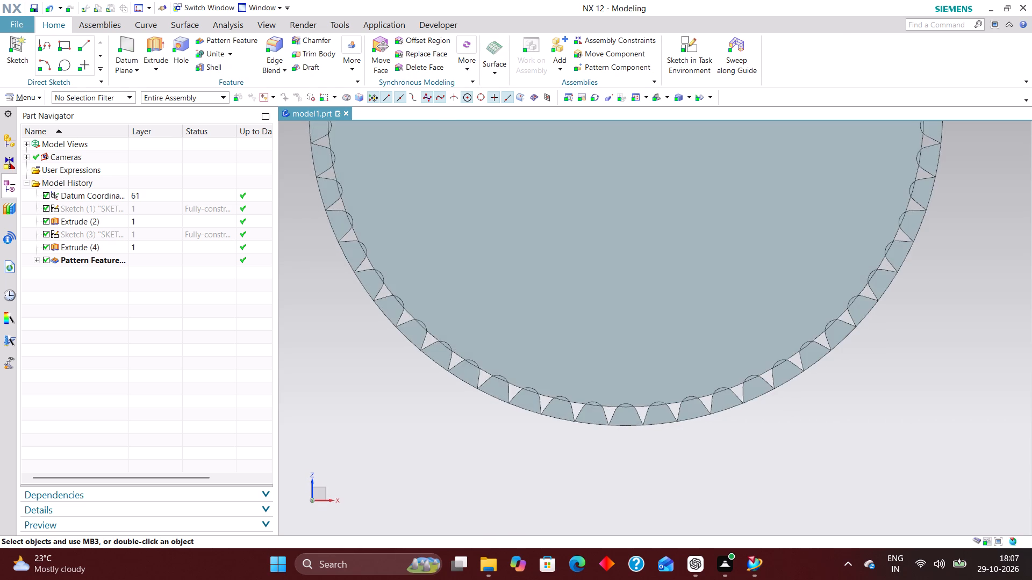
pyautogui.scroll(4, 574, 419)
pyautogui.scroll(-3, 671, 429)
pyautogui.scroll(4, 621, 429)
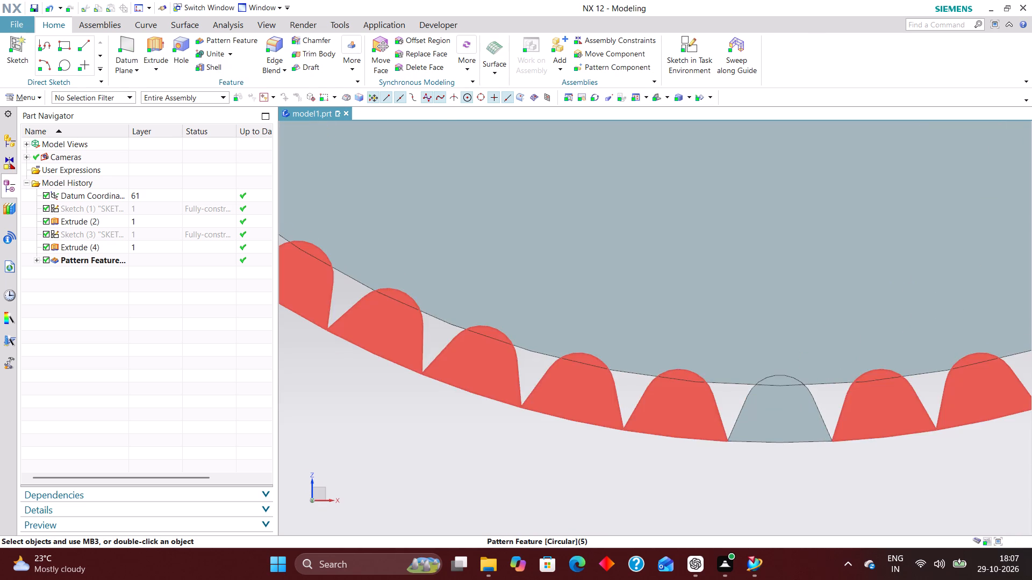
pyautogui.scroll(-4, 589, 359)
pyautogui.scroll(4, 597, 355)
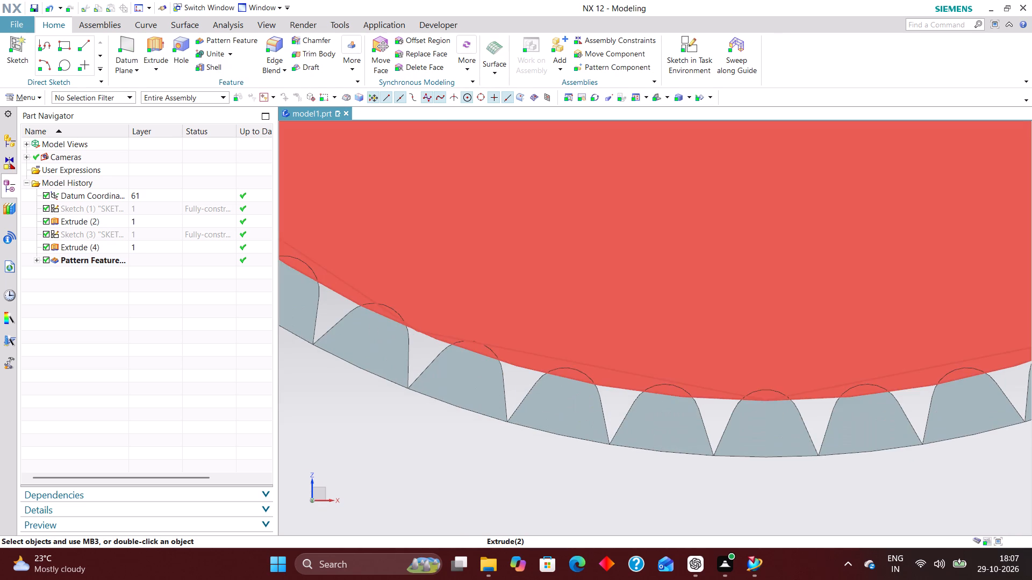
pyautogui.scroll(4, 612, 450)
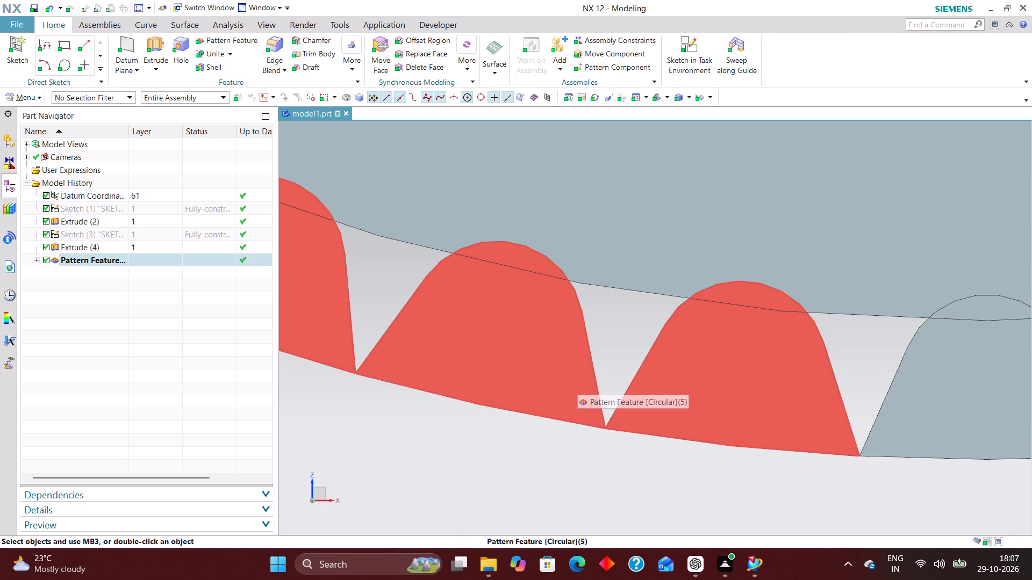
pyautogui.scroll(-5, 578, 380)
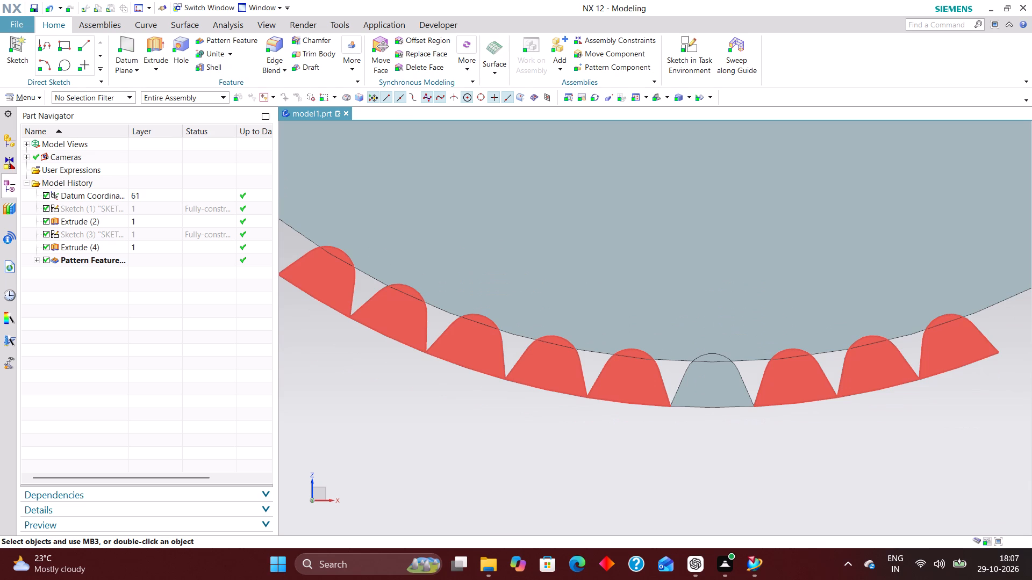
pyautogui.scroll(3, 586, 363)
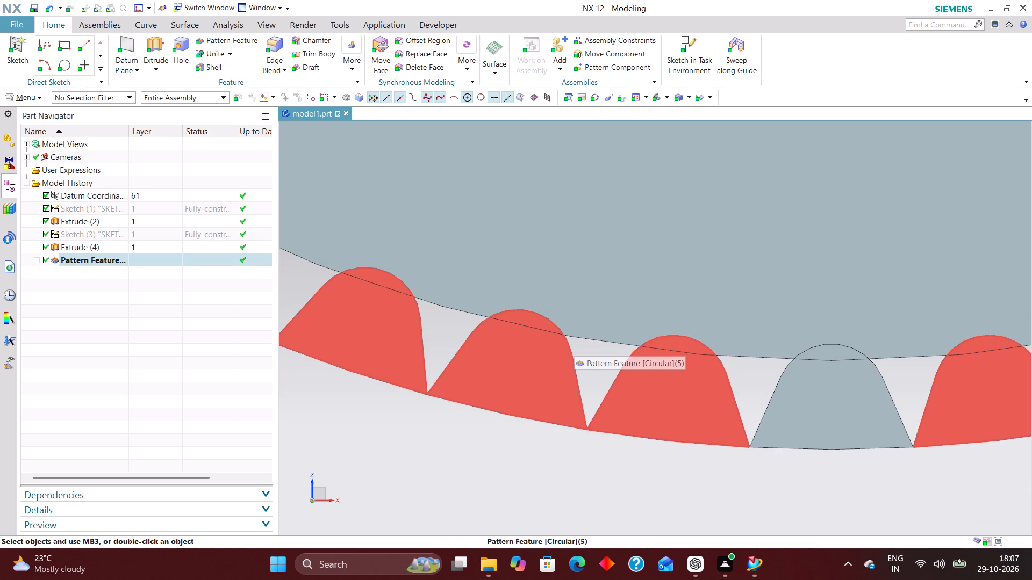
pyautogui.scroll(-3, 562, 348)
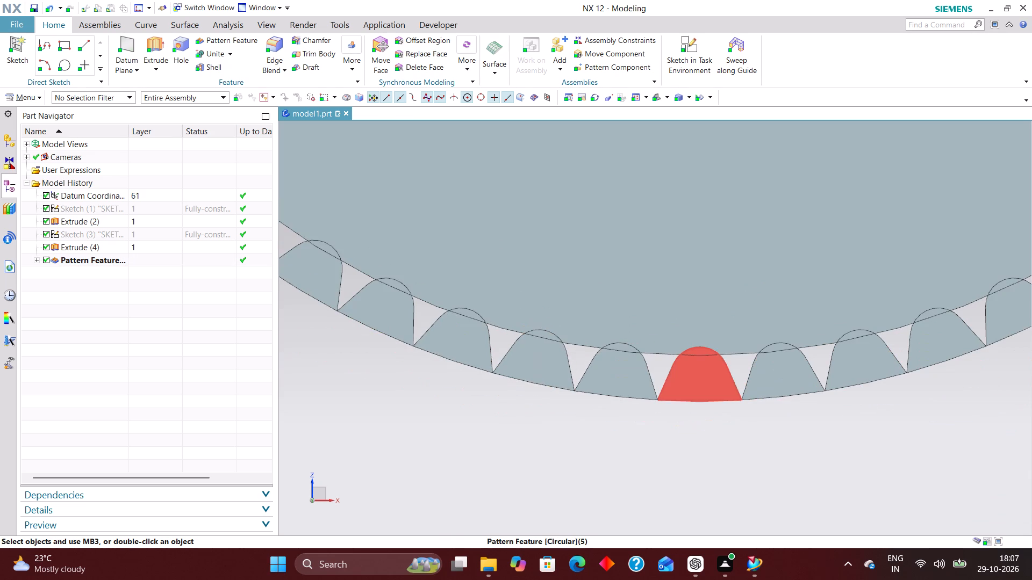
pyautogui.scroll(-5, 598, 363)
pyautogui.scroll(1, 641, 317)
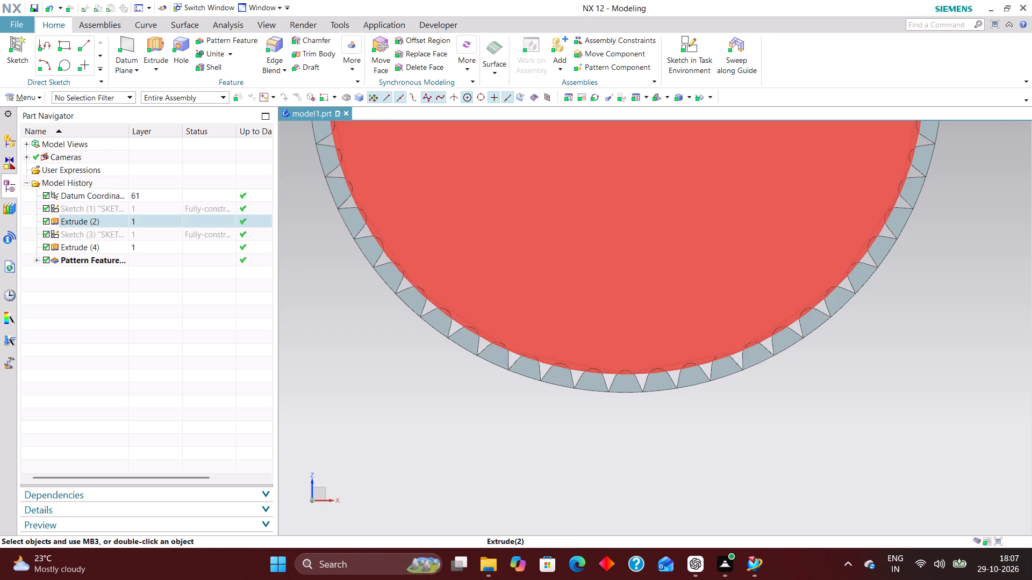
pyautogui.scroll(-3, 661, 286)
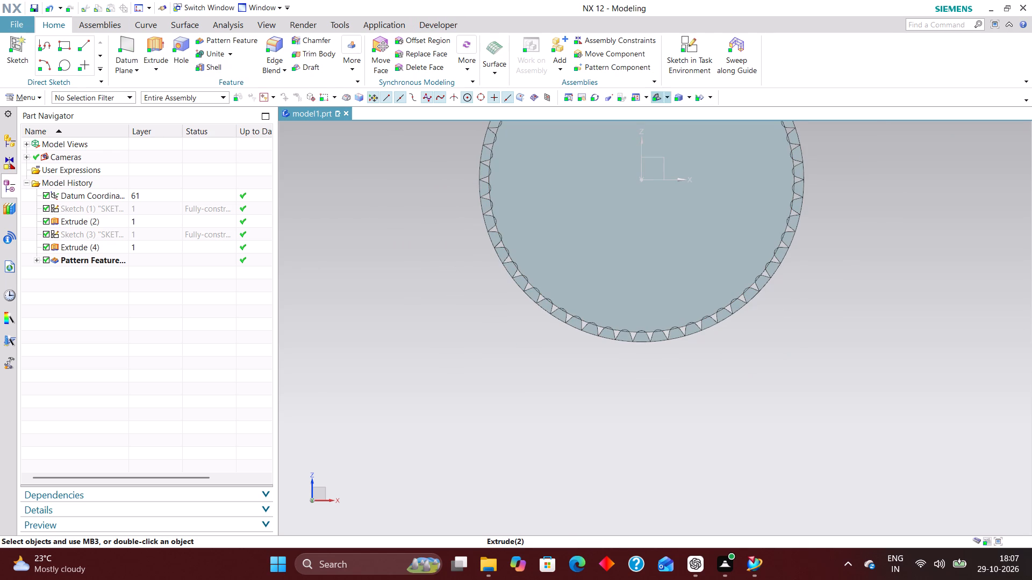
# Create a new task-environment sketch on the XZ datum plane at the disc's centre, with horizontal reference.
pyautogui.click(655, 94)
pyautogui.click(687, 42)
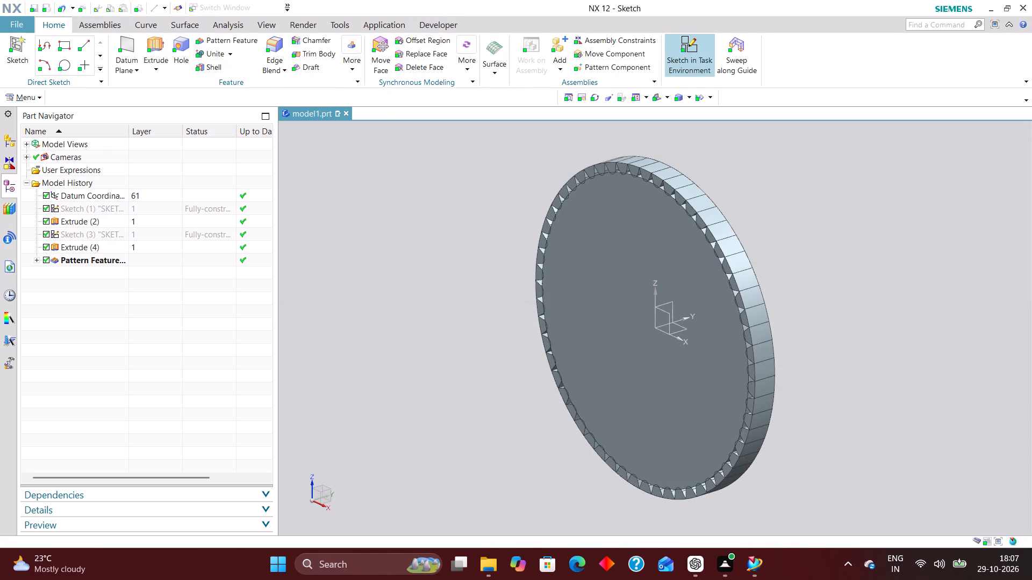
pyautogui.click(669, 314)
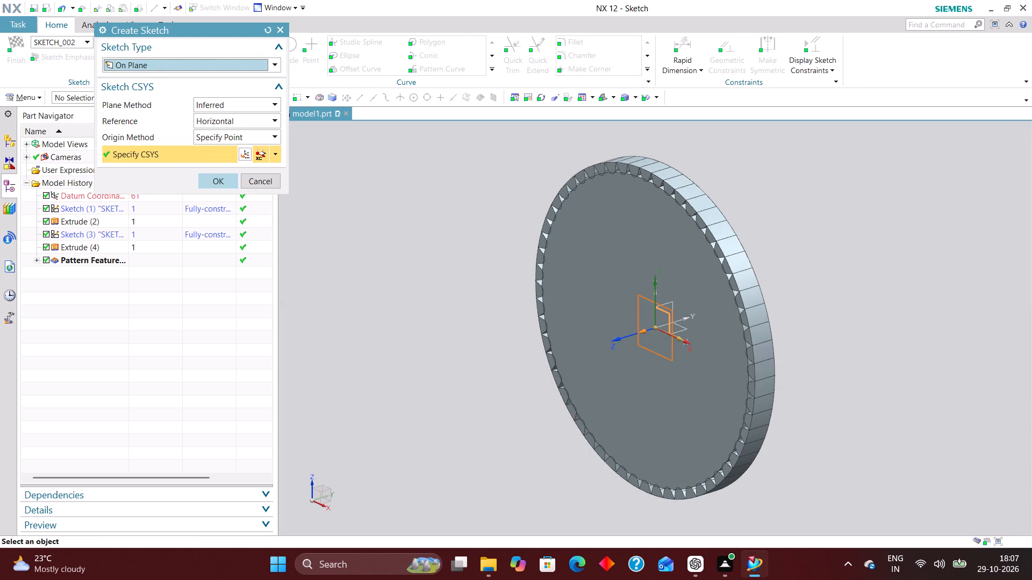
pyautogui.click(219, 182)
pyautogui.scroll(-3, 553, 314)
pyautogui.scroll(2, 582, 391)
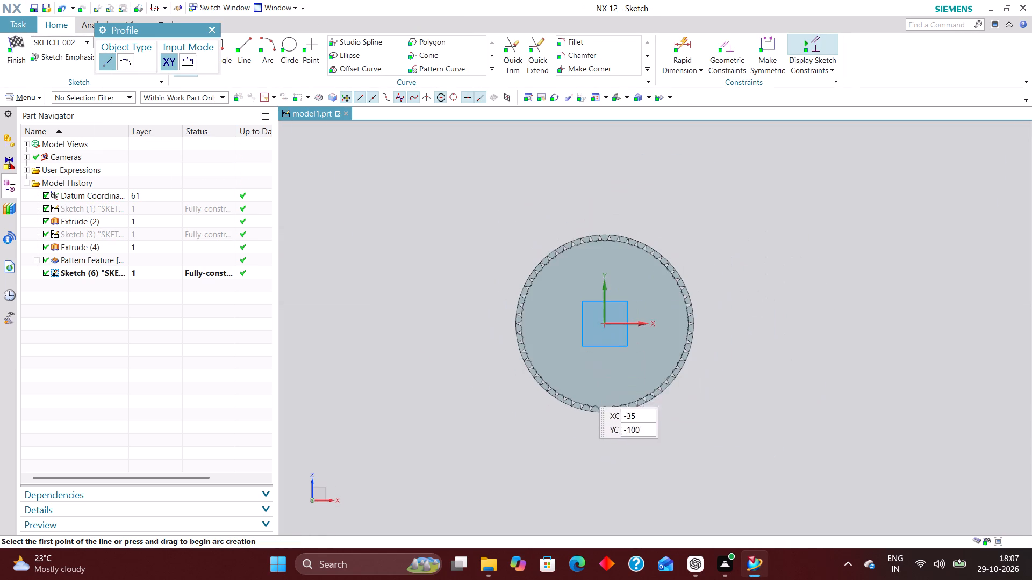
pyautogui.scroll(4, 582, 391)
pyautogui.scroll(-2, 575, 376)
pyautogui.scroll(4, 648, 424)
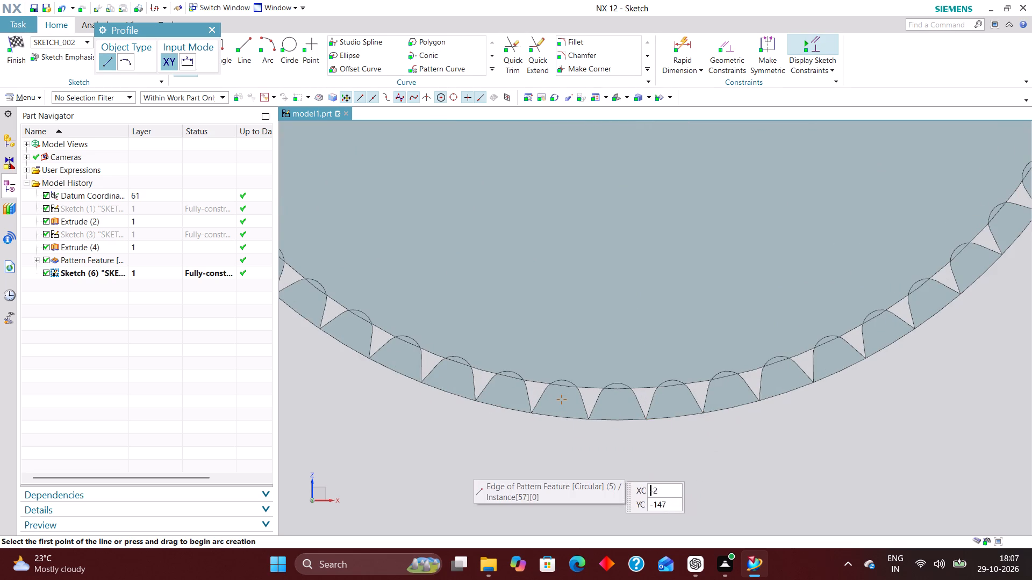
# Sketch two crossing lines along the flanks of the tooth just left of the rim's bottom centre, the first about 19 mm long.
pyautogui.scroll(-2, 600, 466)
pyautogui.scroll(3, 626, 429)
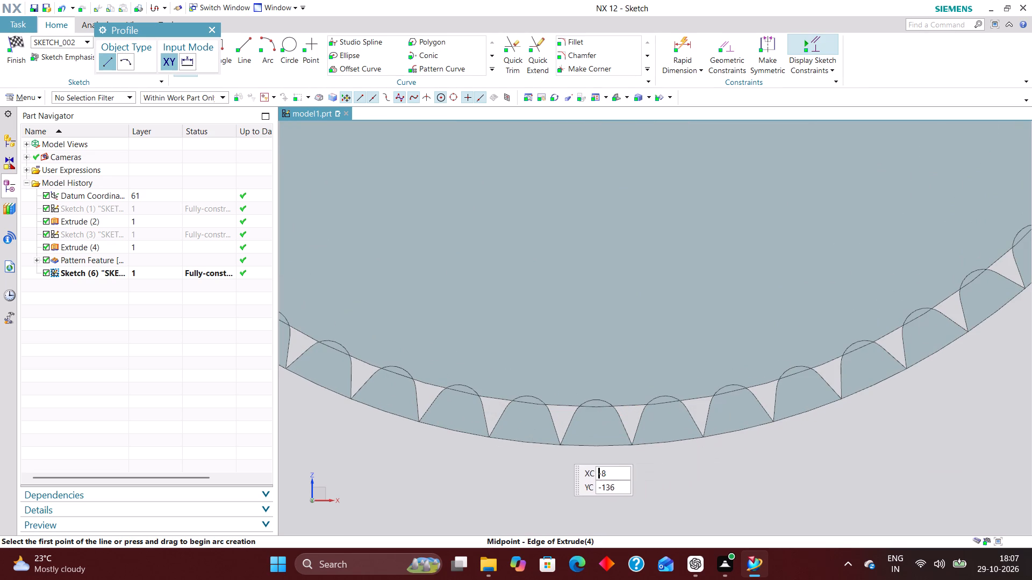
pyautogui.click(212, 26)
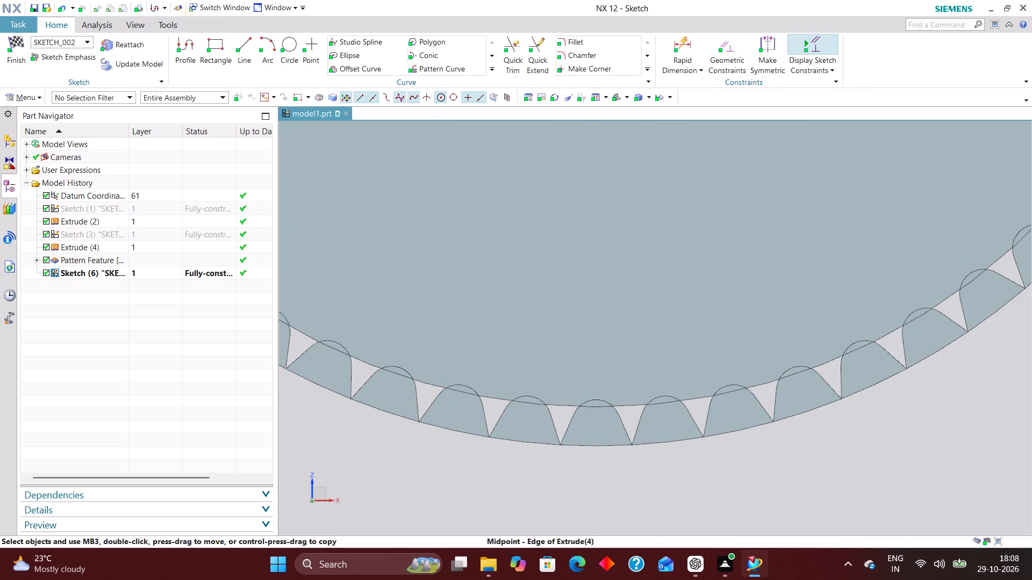
pyautogui.click(489, 66)
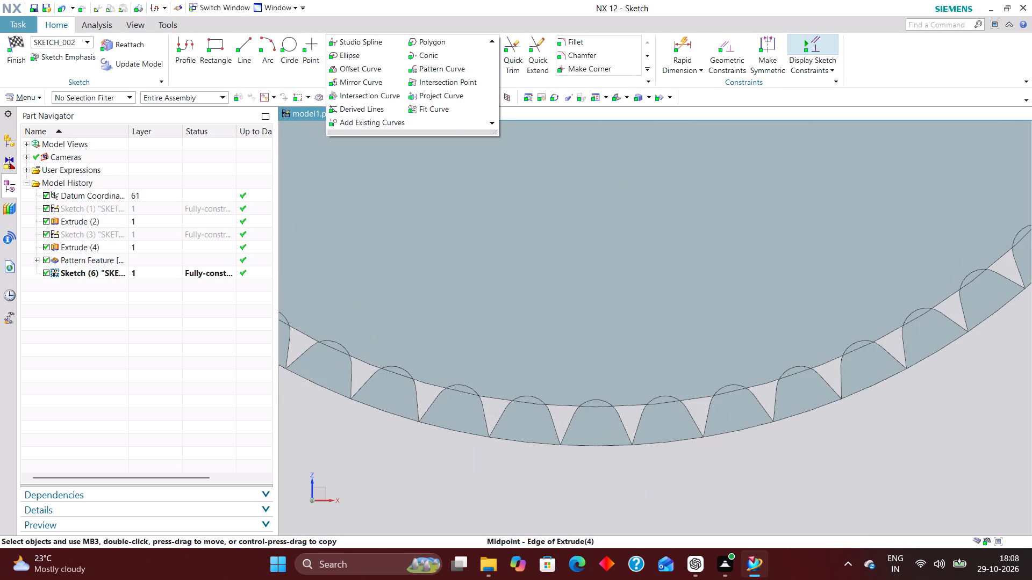
pyautogui.click(522, 158)
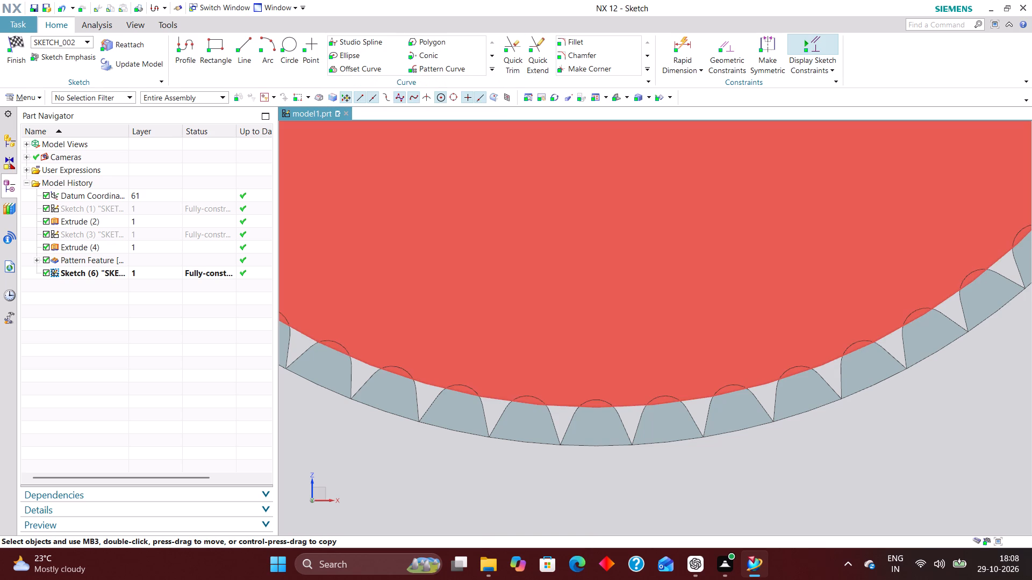
pyautogui.scroll(-1, 674, 308)
pyautogui.scroll(1, 604, 384)
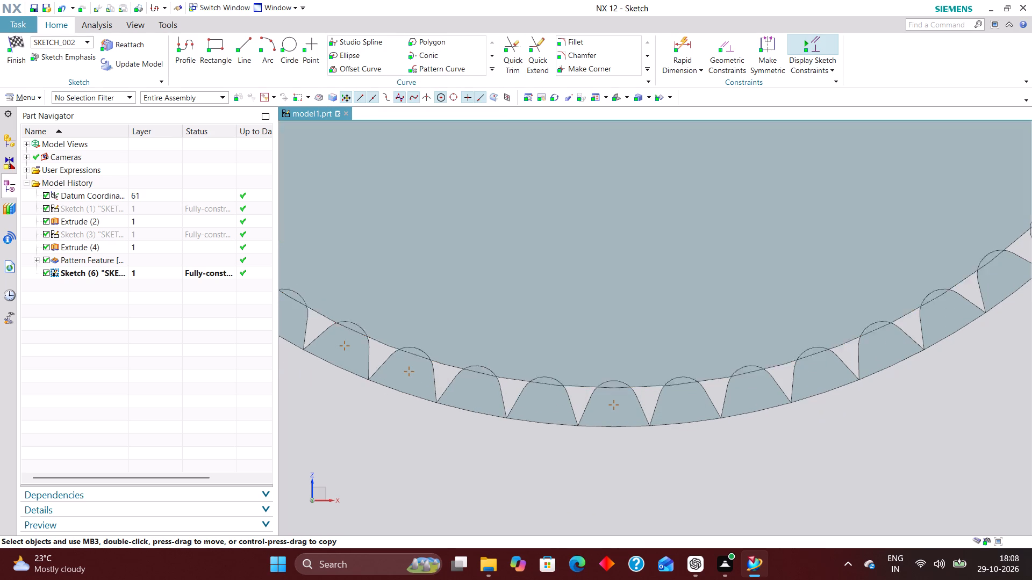
pyautogui.click(250, 48)
pyautogui.scroll(4, 559, 421)
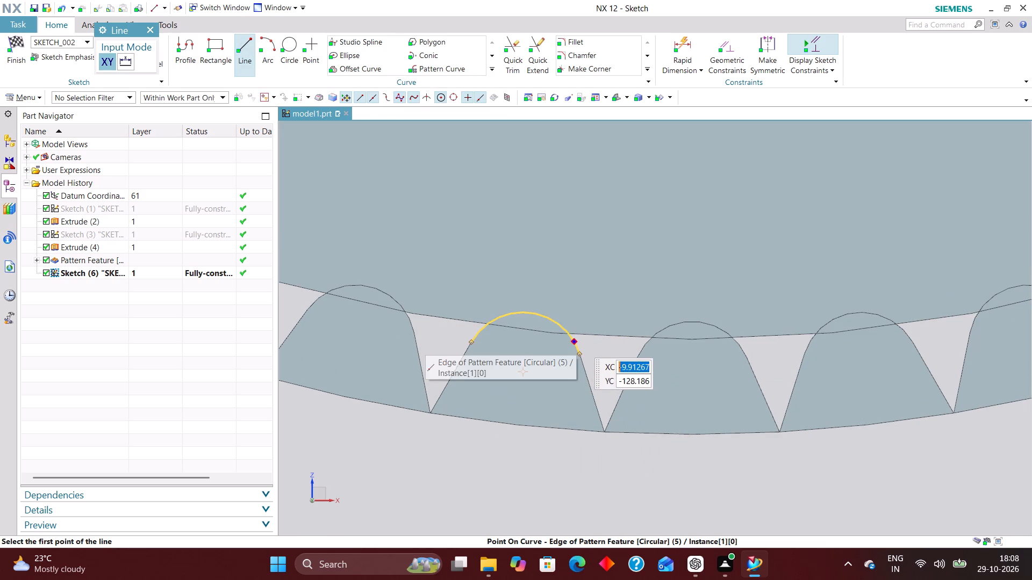
pyautogui.click(533, 262)
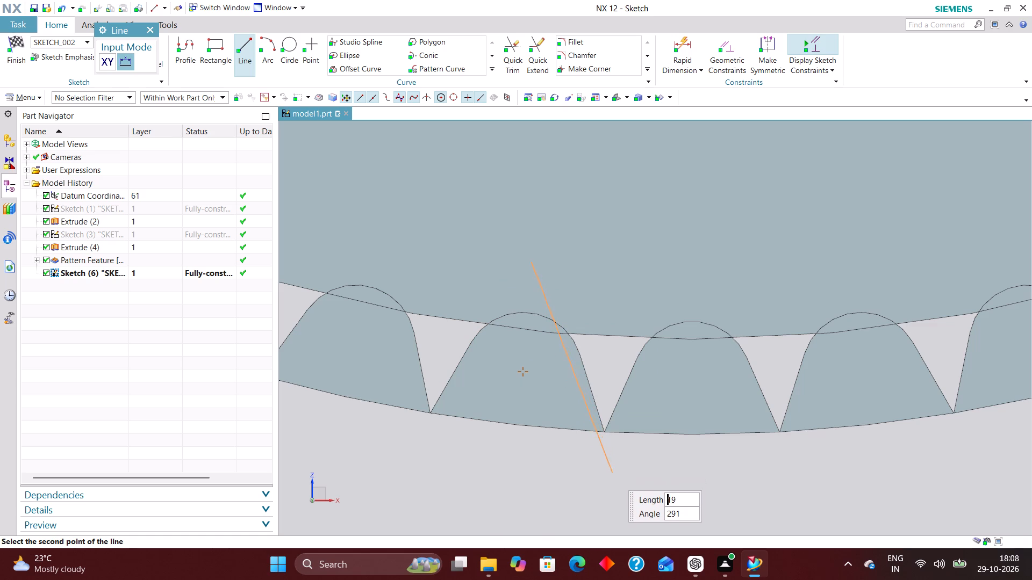
pyautogui.click(610, 473)
pyautogui.click(691, 286)
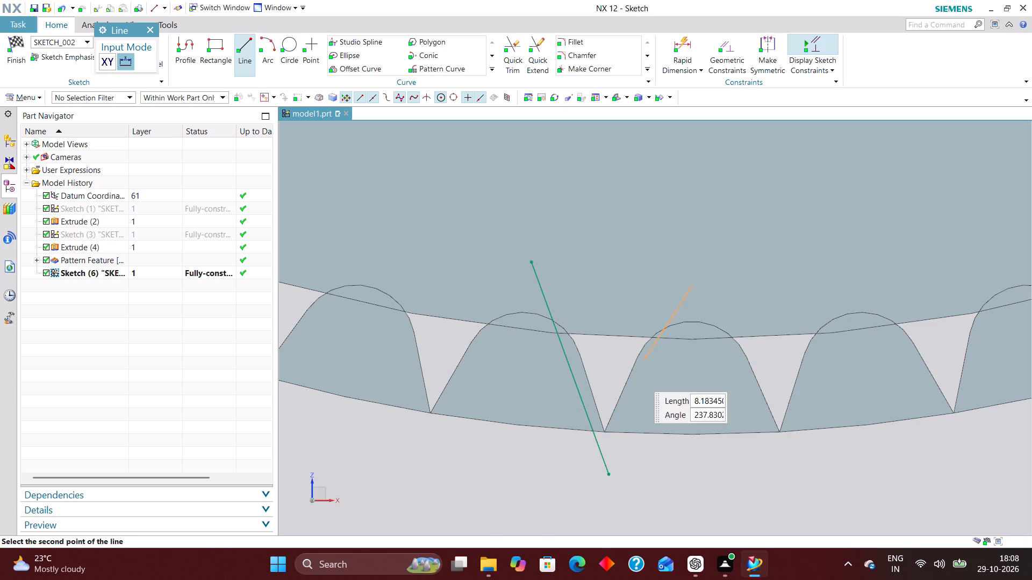
pyautogui.click(580, 482)
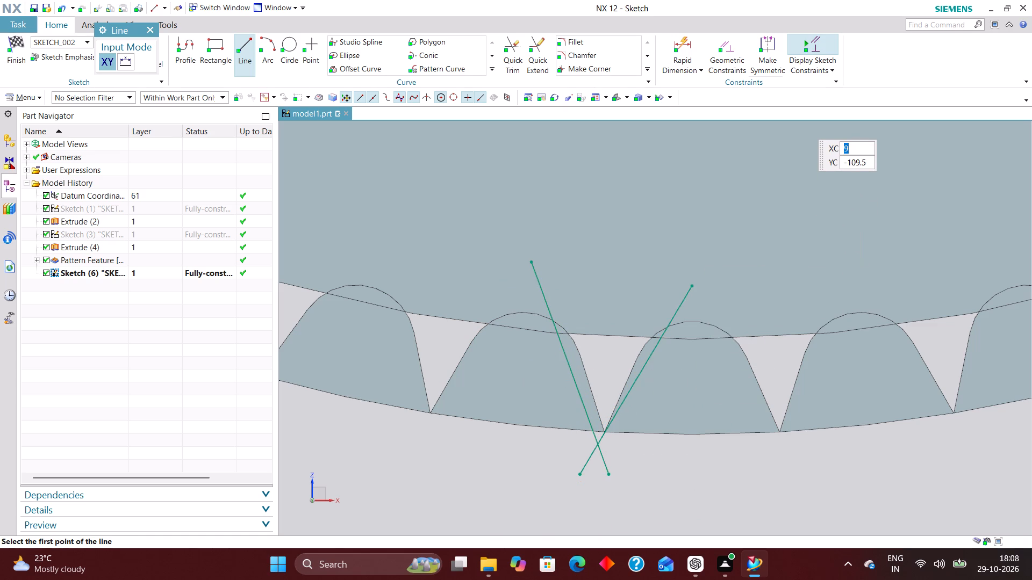
# Constrain each of the two sketch lines parallel to its adjacent straight flank edge of the neighbouring tooth gap bodies.
pyautogui.click(727, 44)
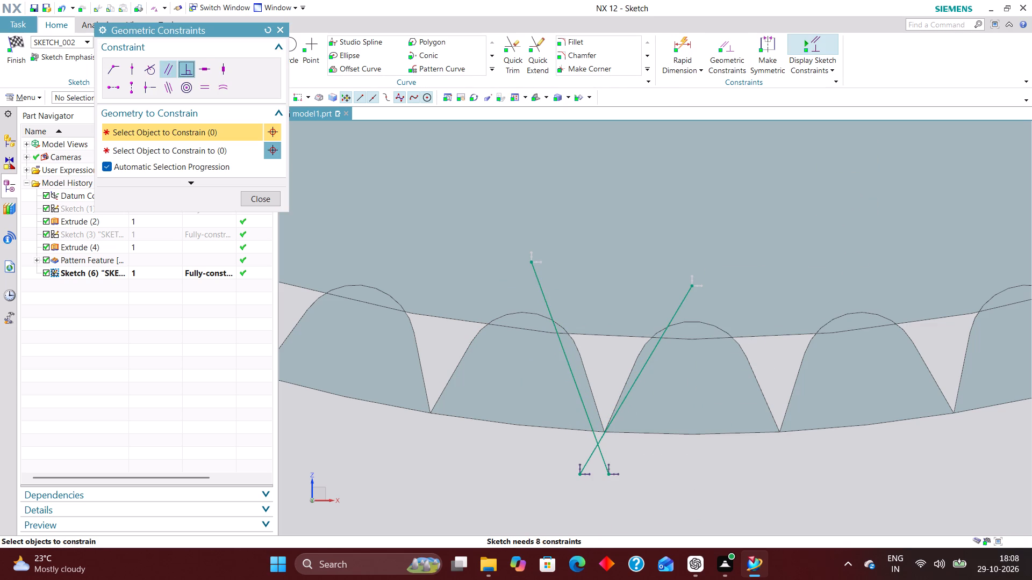
pyautogui.click(171, 71)
pyautogui.click(651, 353)
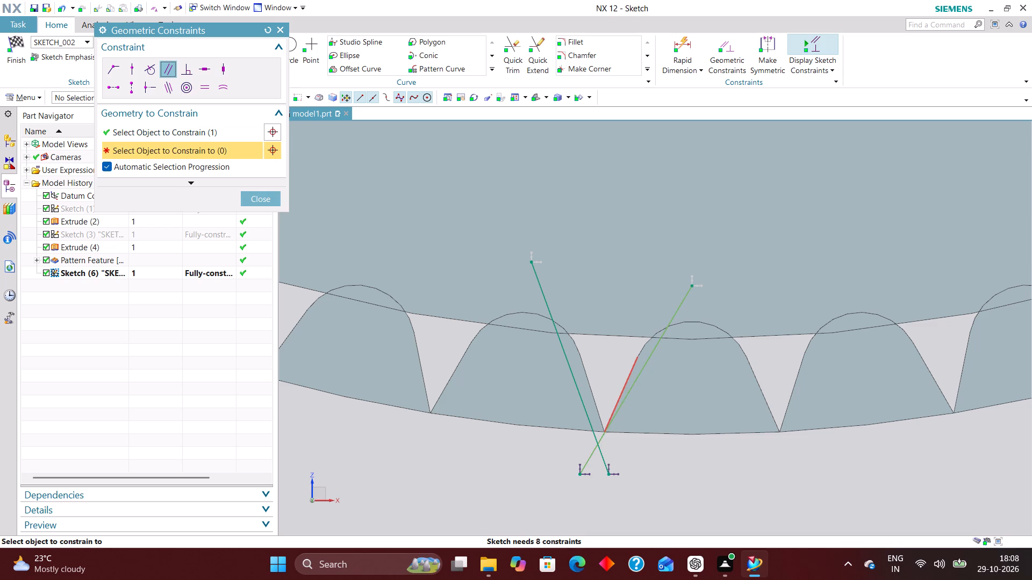
pyautogui.click(635, 363)
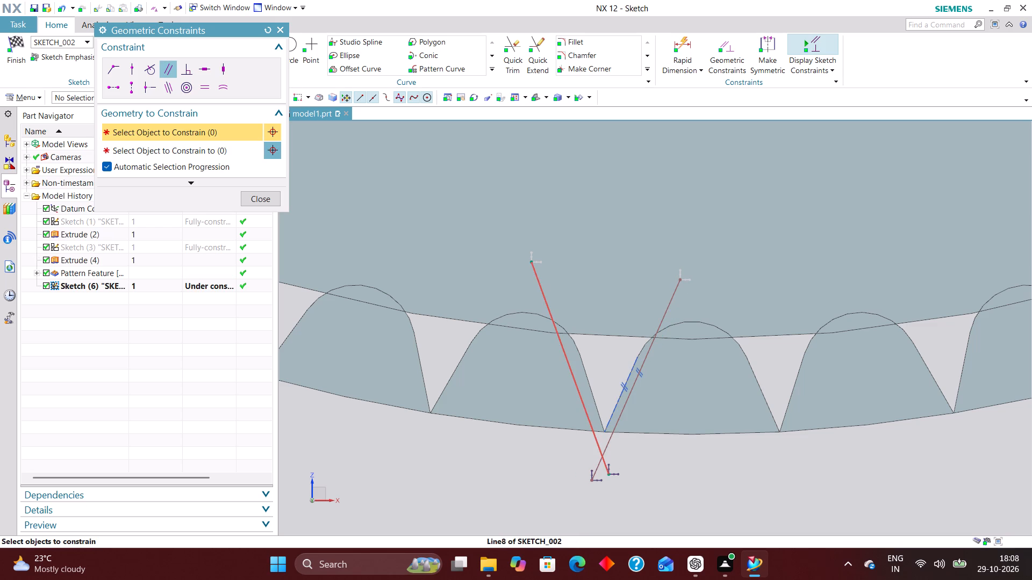
pyautogui.click(574, 385)
pyautogui.click(591, 383)
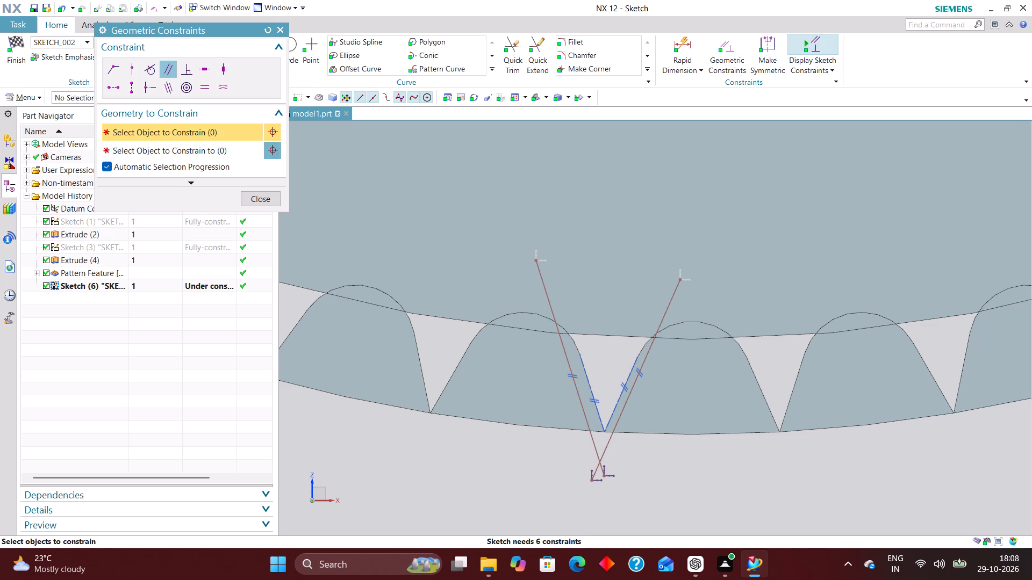
pyautogui.click(268, 197)
# Sketch a circle centred on the origin with a diameter of 128*2 mm.
pyautogui.scroll(-2, 543, 339)
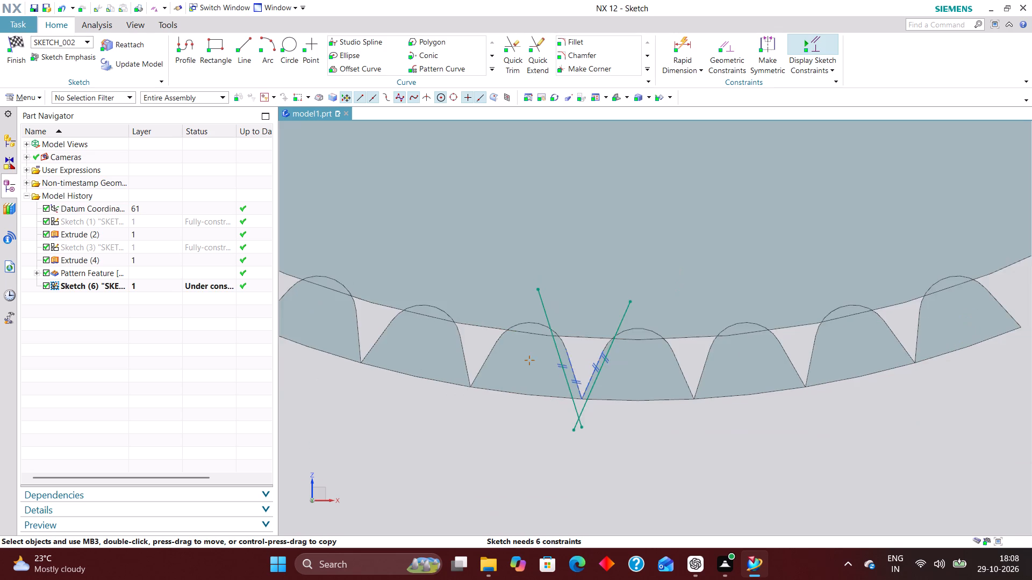
pyautogui.scroll(3, 580, 346)
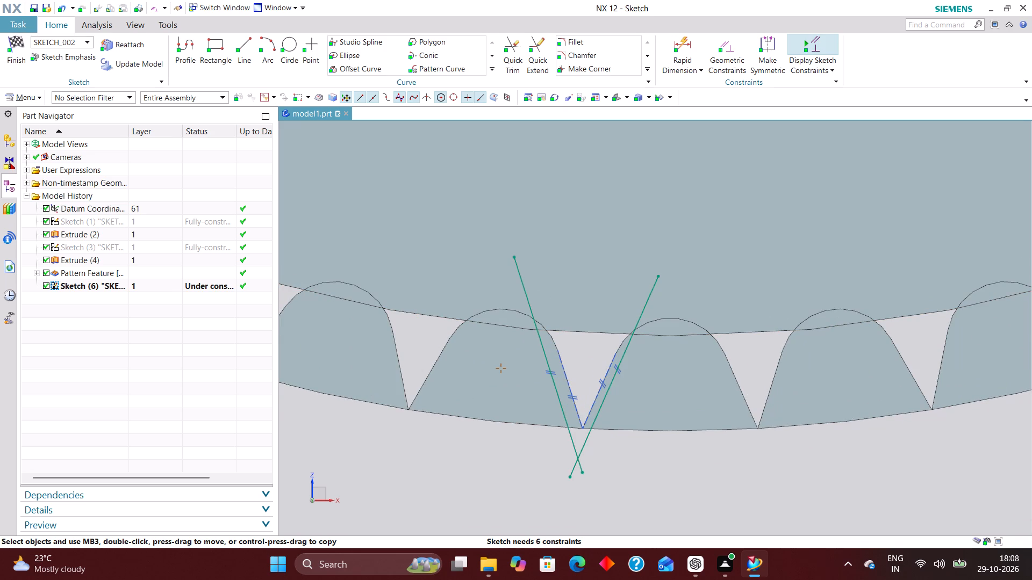
pyautogui.scroll(1, 602, 346)
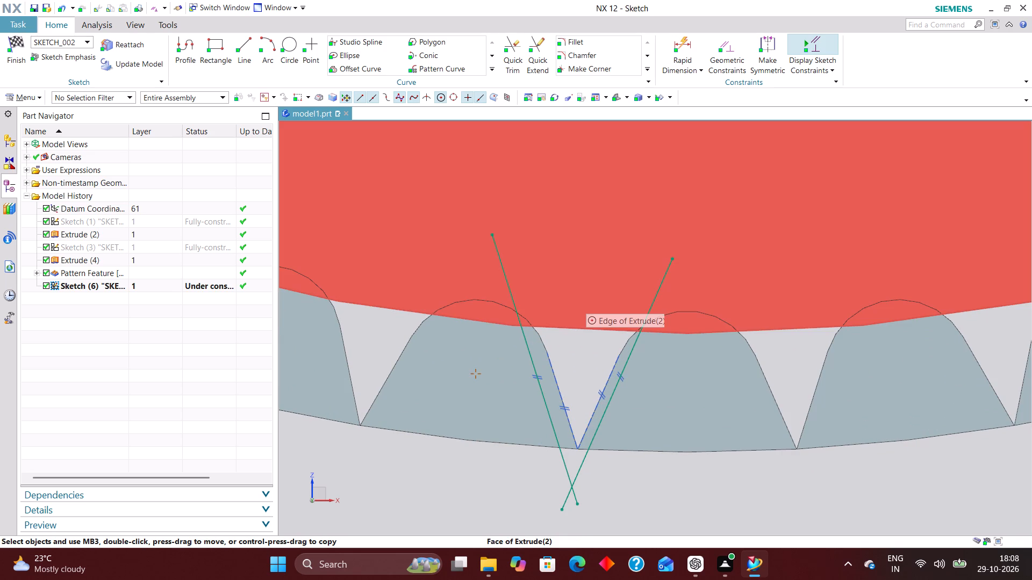
pyautogui.scroll(-6, 564, 364)
pyautogui.scroll(1, 580, 353)
pyautogui.scroll(-1, 535, 424)
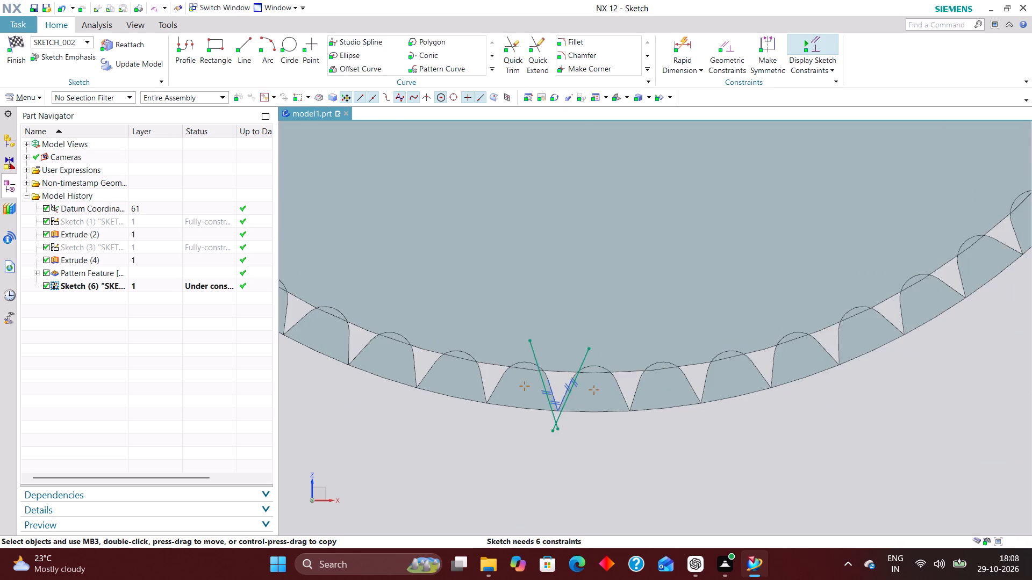
pyautogui.scroll(-6, 536, 426)
pyautogui.scroll(2, 594, 369)
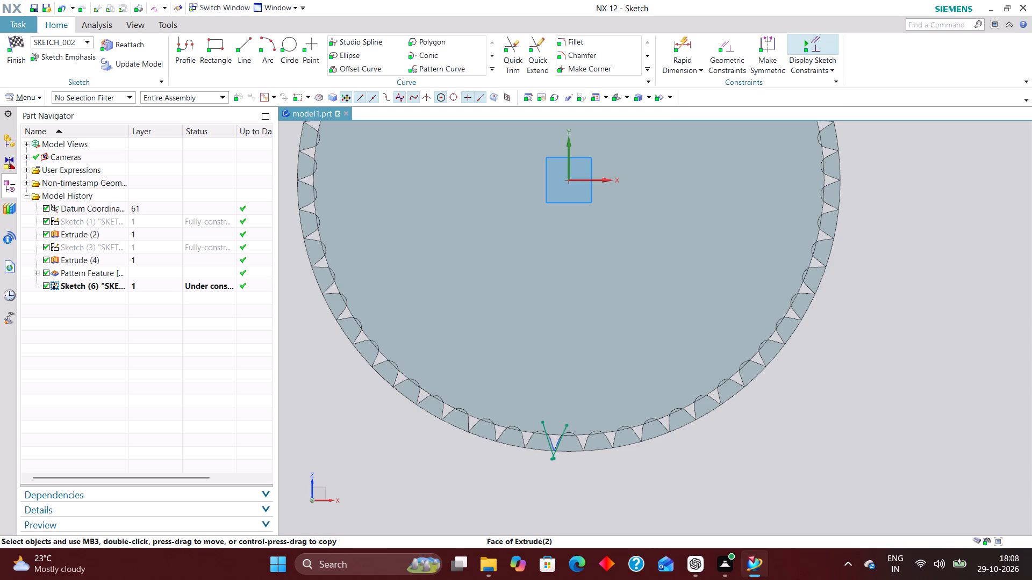
pyautogui.click(287, 47)
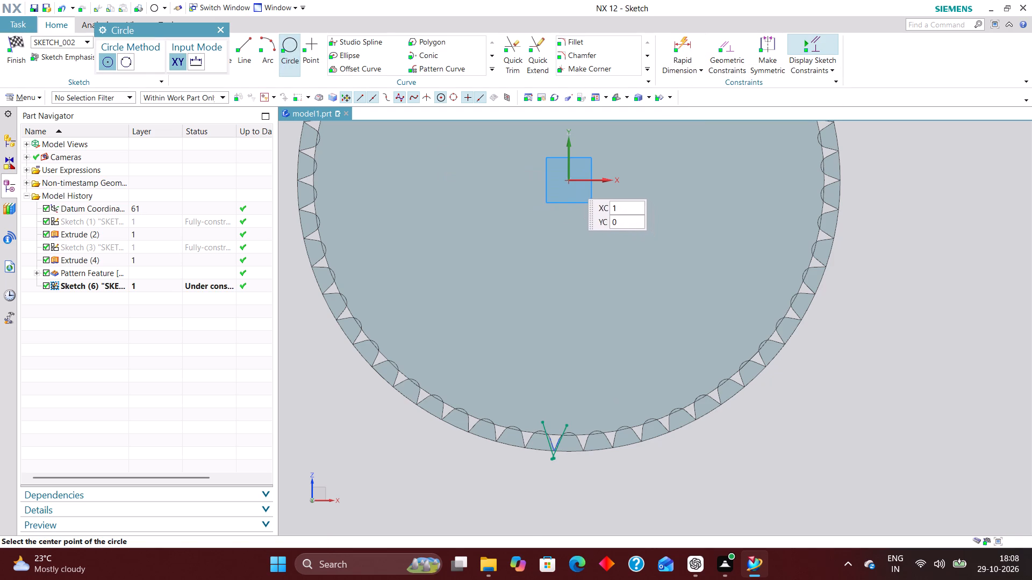
pyautogui.click(568, 179)
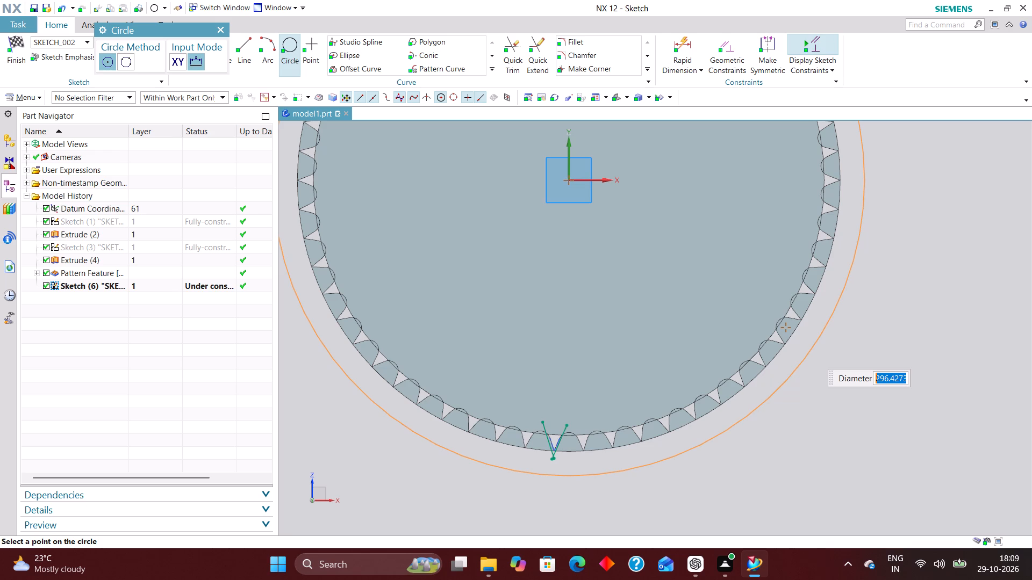
pyautogui.write('128')
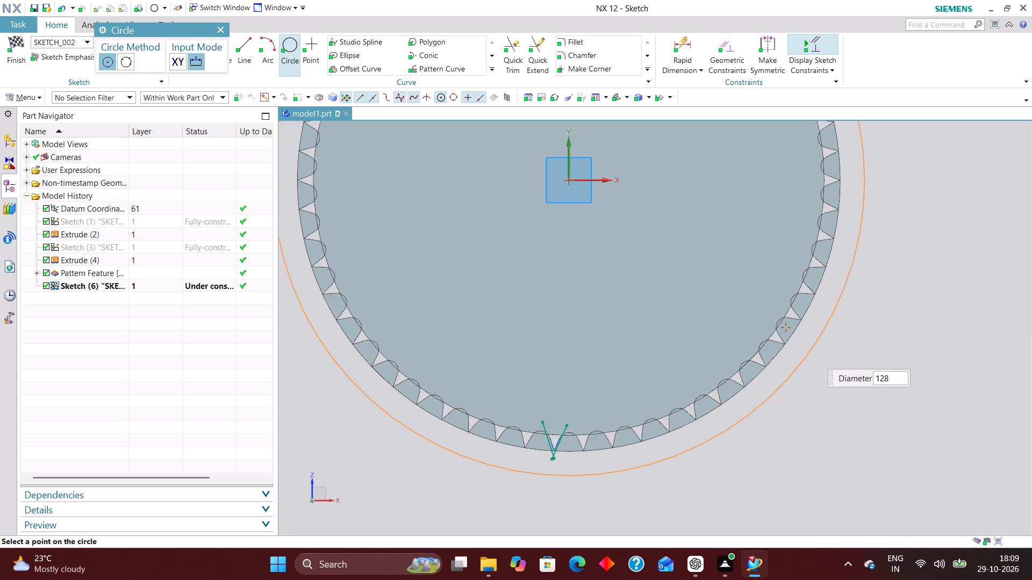
pyautogui.write('*2')
pyautogui.press('Return')
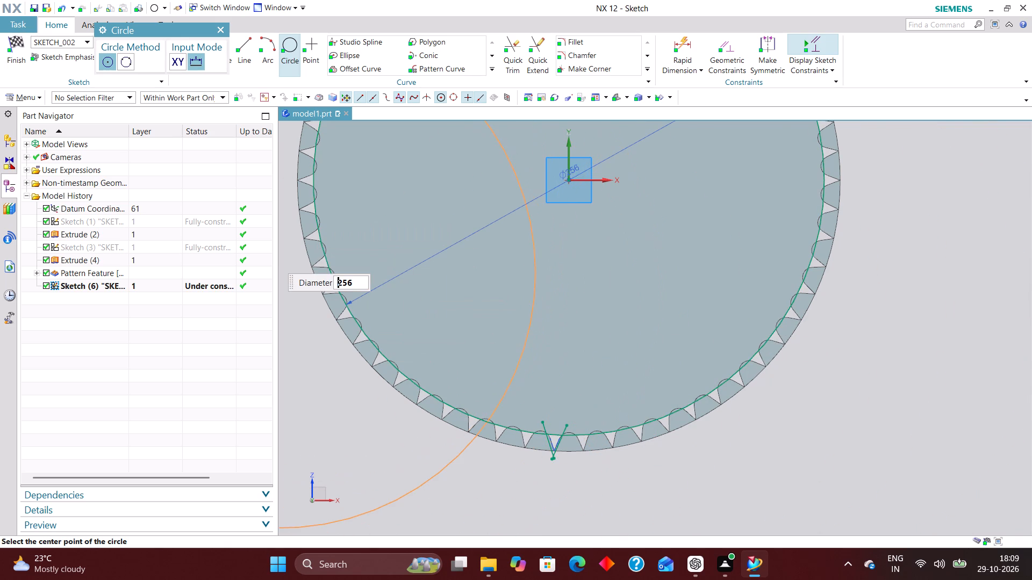
pyautogui.click(222, 23)
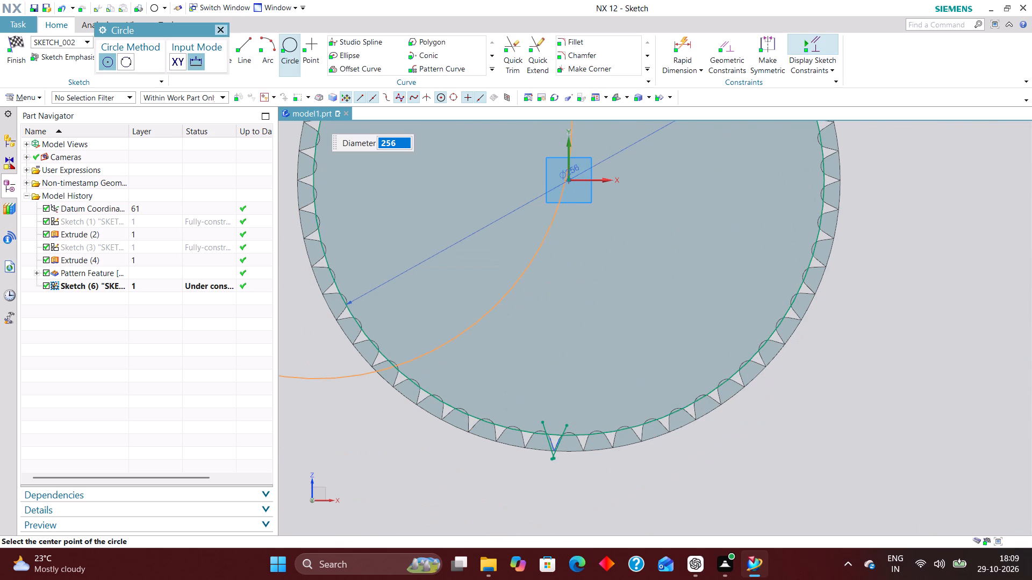
pyautogui.click(224, 27)
# Hide the disc body inside the ring of tooth gap bodies.
pyautogui.moveTo(551, 247); pyautogui.dragTo(552, 333, button='right')
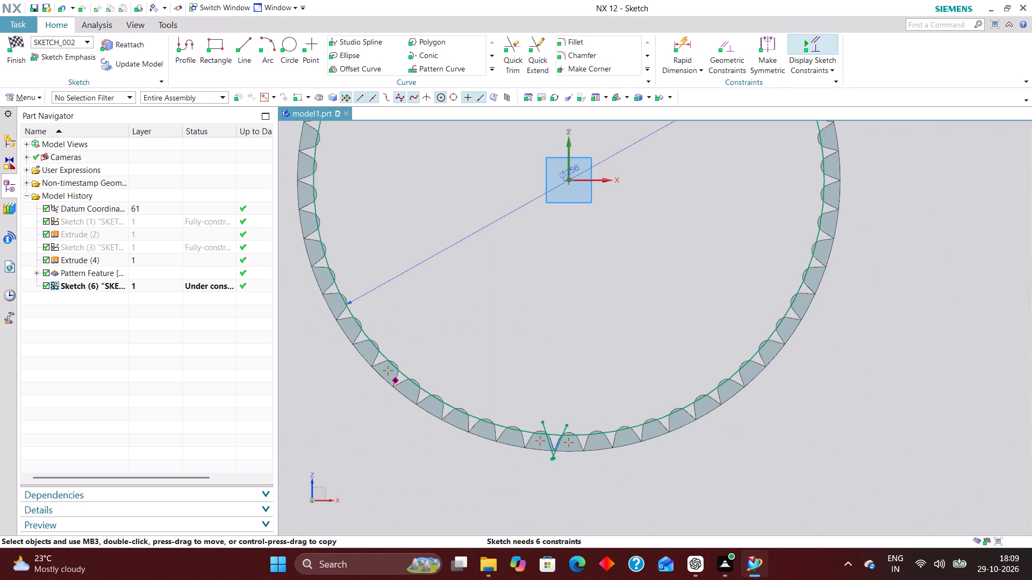
# Shift the left sketch line sideways to lie close along the left flank edge of the tooth.
pyautogui.scroll(2, 398, 392)
pyautogui.scroll(-2, 470, 418)
pyautogui.scroll(8, 592, 473)
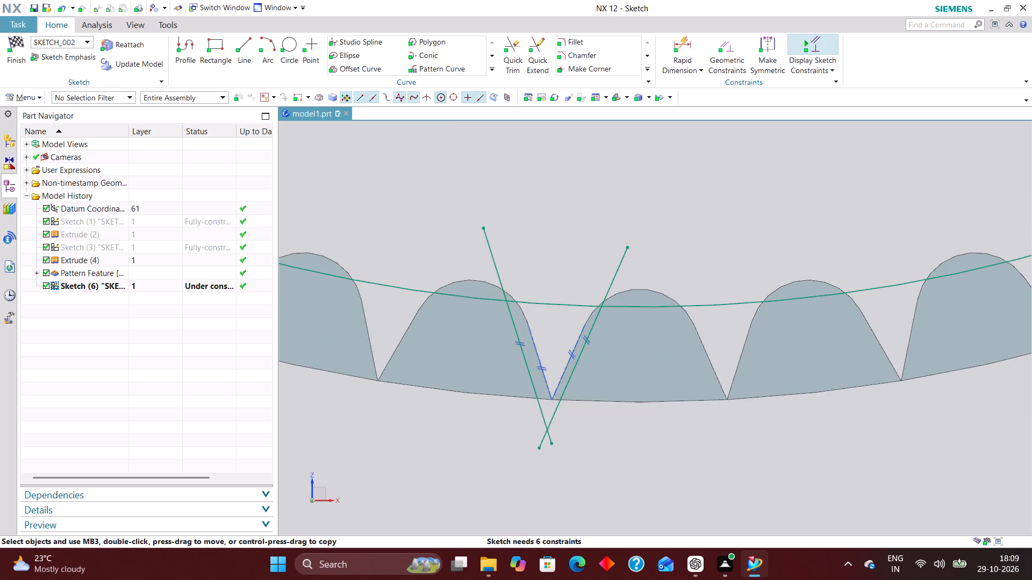
pyautogui.scroll(2, 571, 435)
pyautogui.scroll(3, 530, 415)
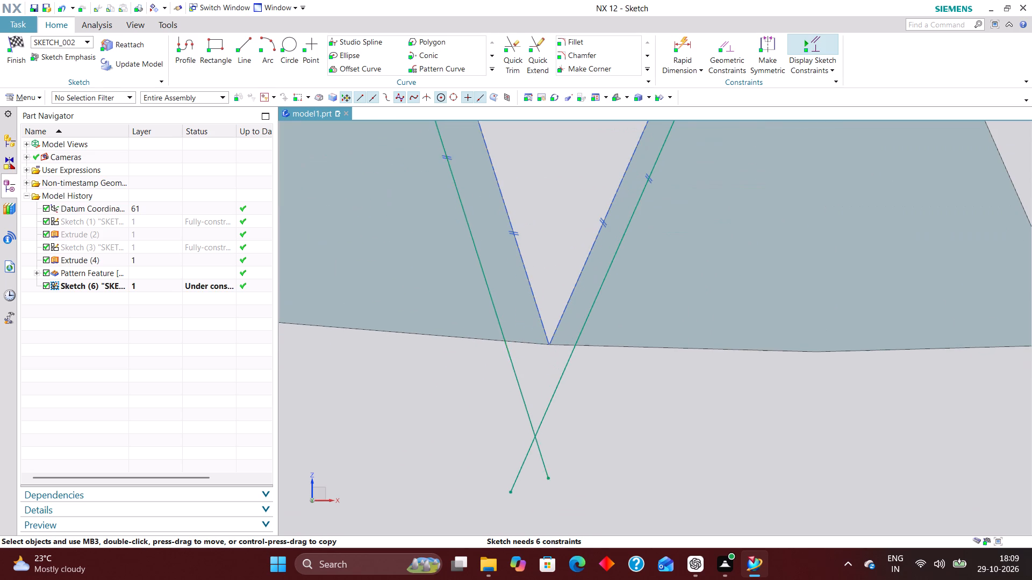
pyautogui.moveTo(528, 414); pyautogui.dragTo(554, 363)
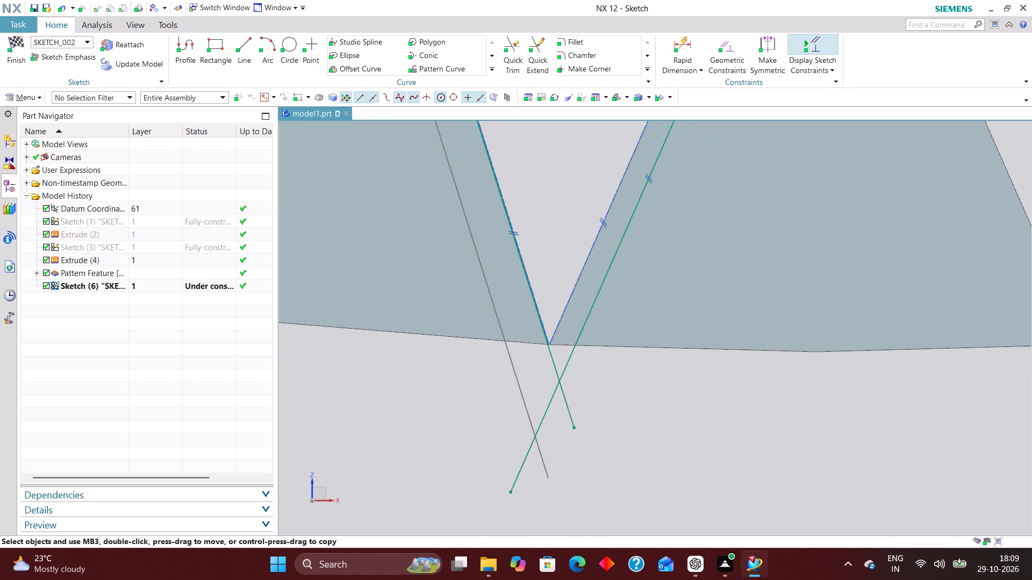
pyautogui.moveTo(554, 363); pyautogui.dragTo(547, 365)
pyautogui.scroll(-4, 540, 423)
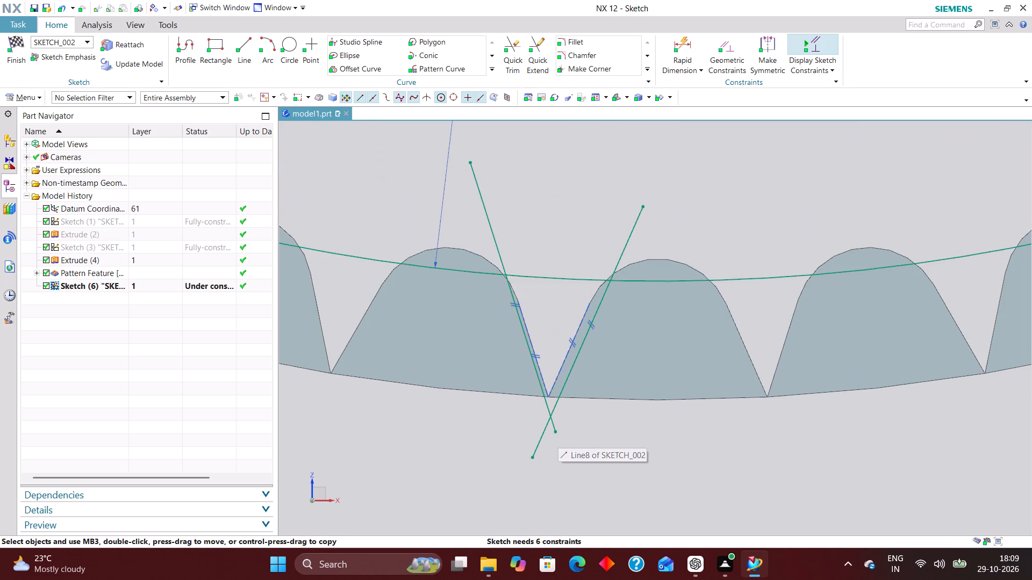
pyautogui.scroll(1, 563, 367)
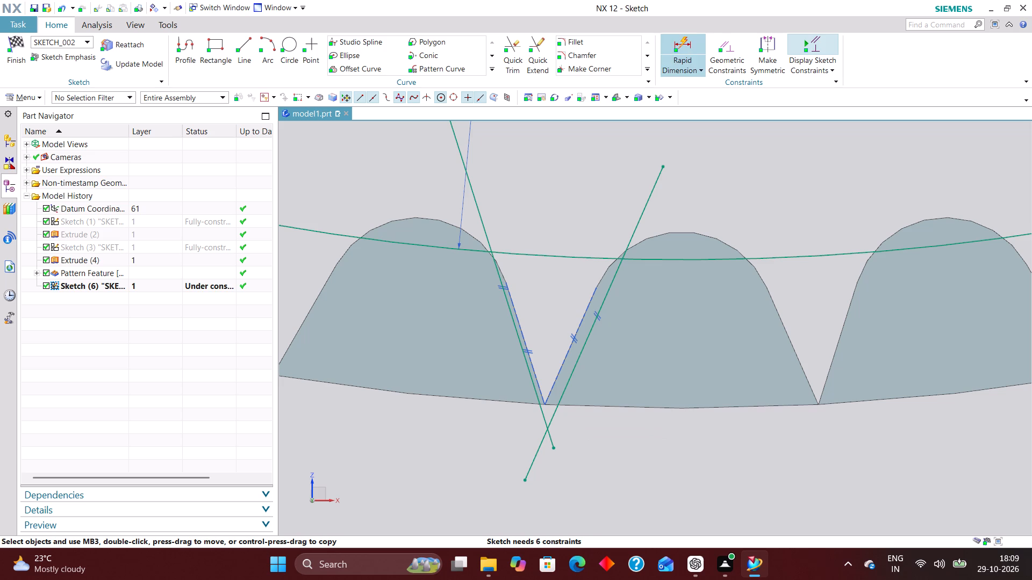
# Add an angular dimension between the two crossing sketch lines and place it inside the tooth.
pyautogui.click(685, 31)
pyautogui.click(685, 40)
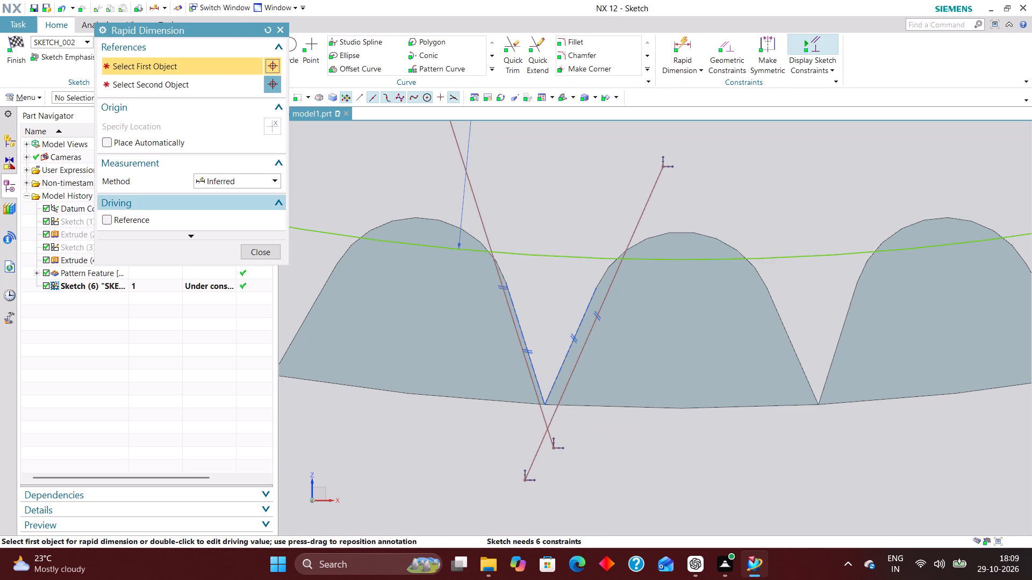
pyautogui.click(228, 179)
pyautogui.click(235, 263)
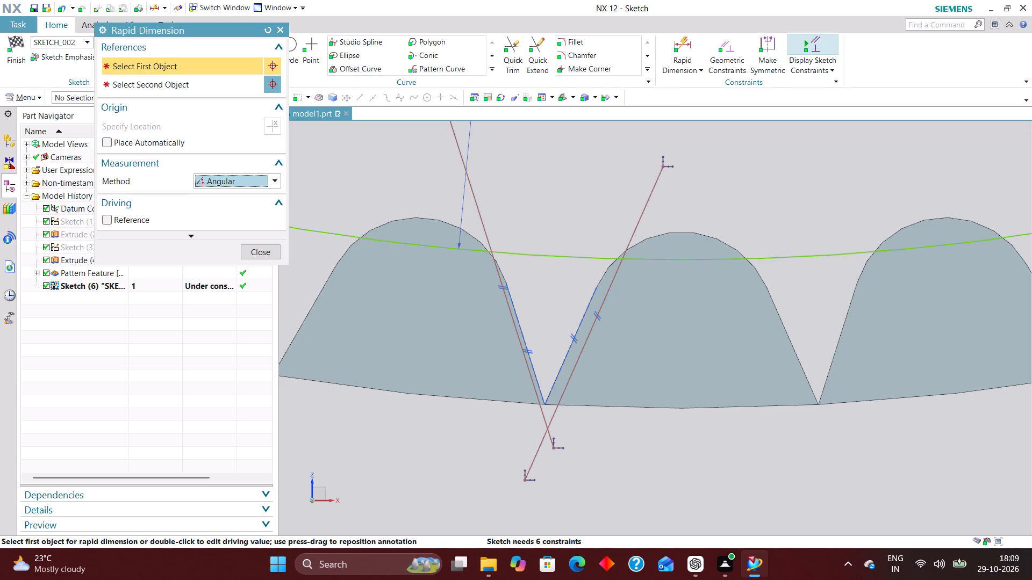
pyautogui.click(516, 334)
pyautogui.click(583, 343)
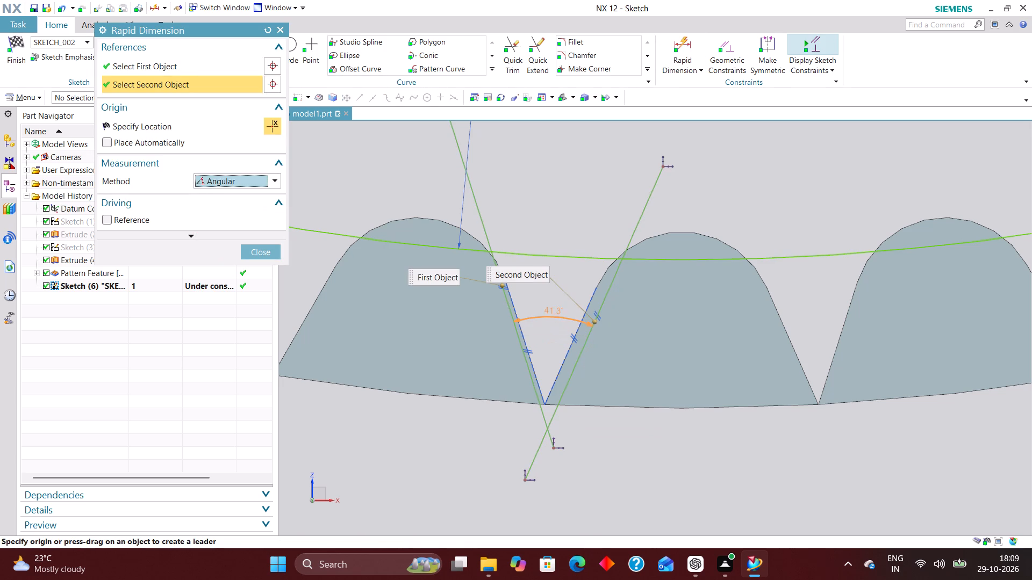
pyautogui.click(551, 307)
pyautogui.click(527, 308)
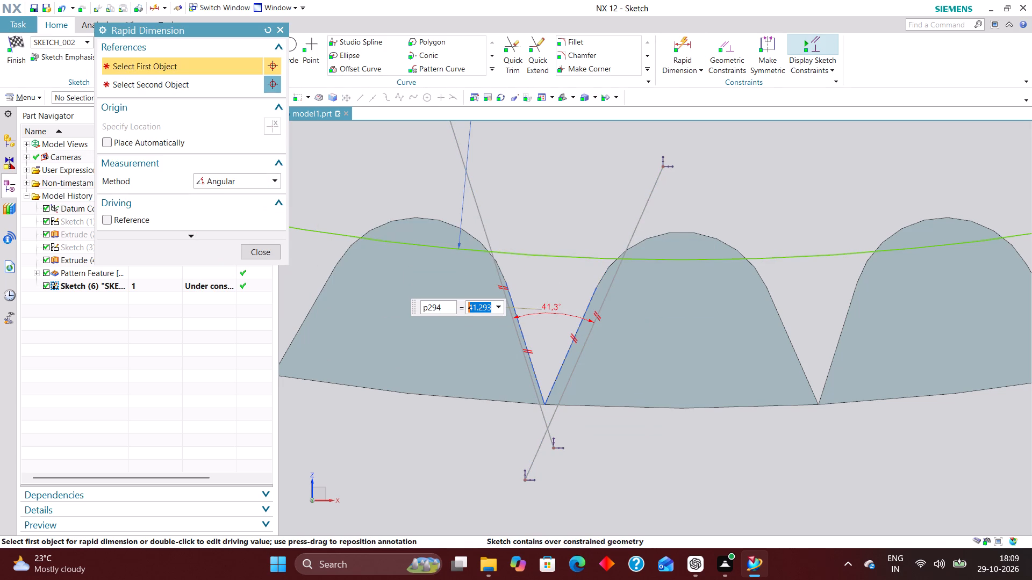
pyautogui.click(259, 252)
pyautogui.scroll(3, 540, 318)
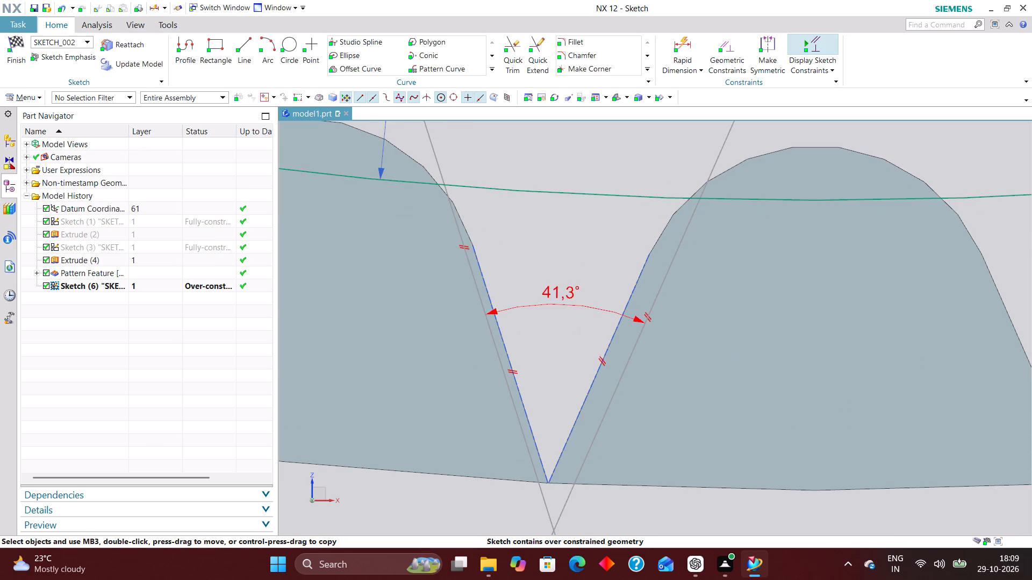
pyautogui.scroll(-2, 527, 320)
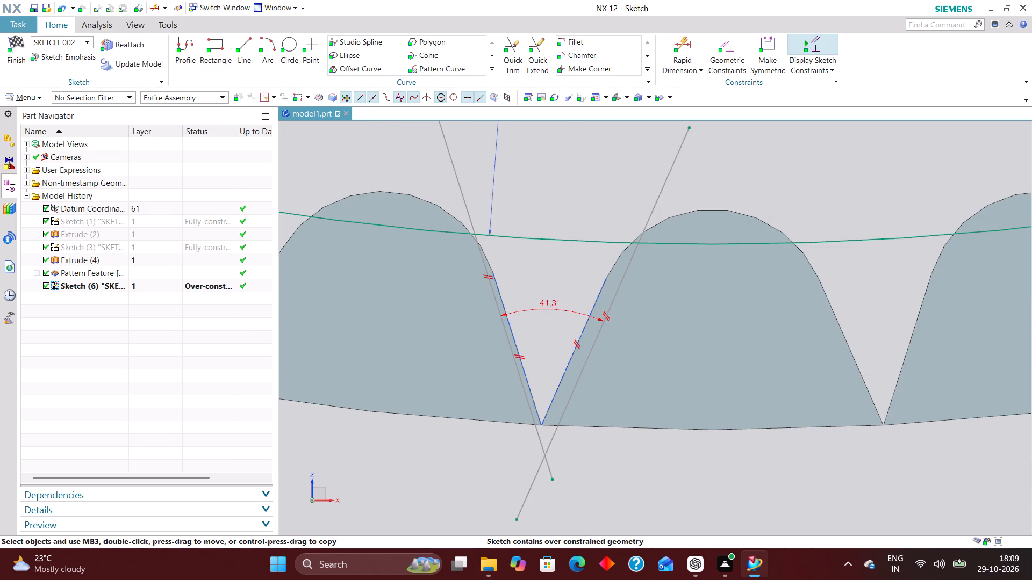
# Move the right sketch line onto the right flank edge of the tooth so the two are aligned.
pyautogui.scroll(-1, 594, 363)
pyautogui.moveTo(562, 318); pyautogui.dragTo(511, 317, button='right')
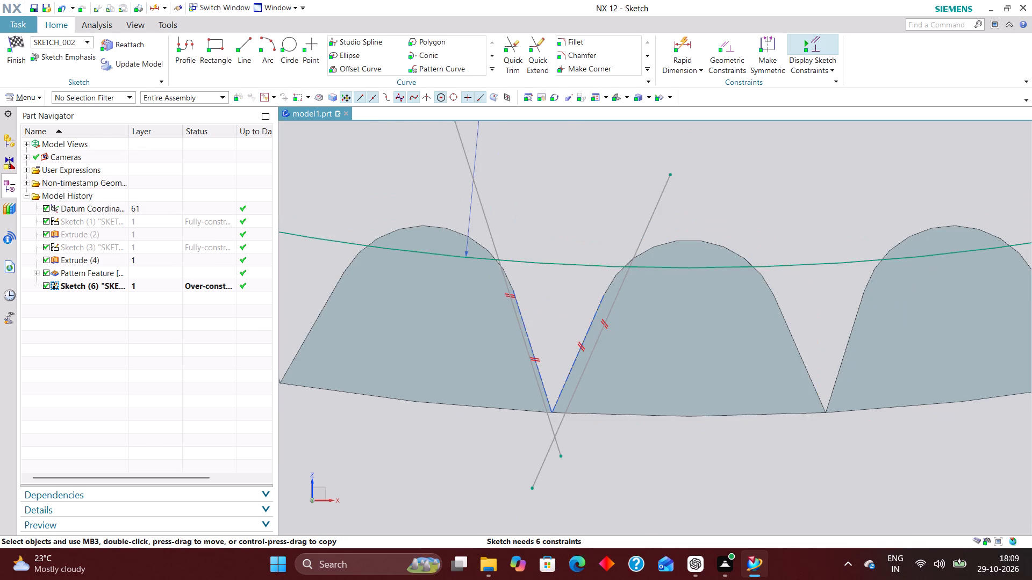
pyautogui.scroll(3, 610, 340)
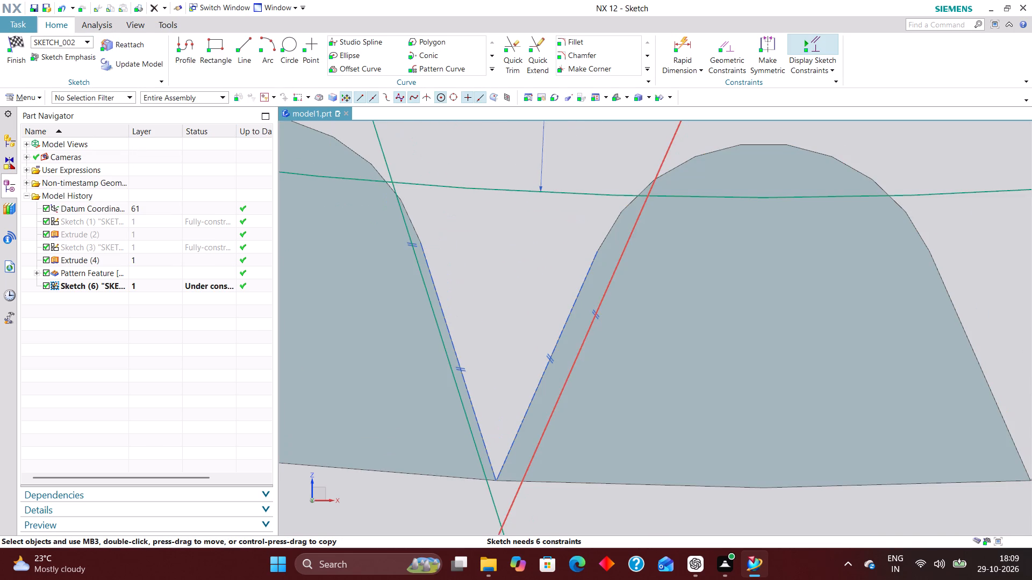
pyautogui.moveTo(566, 380); pyautogui.dragTo(546, 376)
pyautogui.scroll(6, 558, 367)
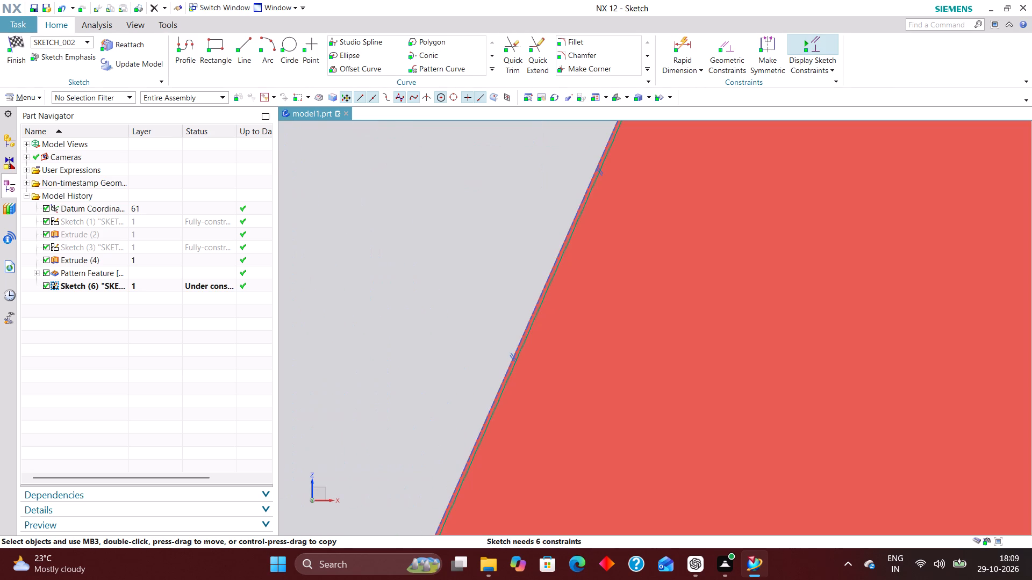
pyautogui.click(526, 339)
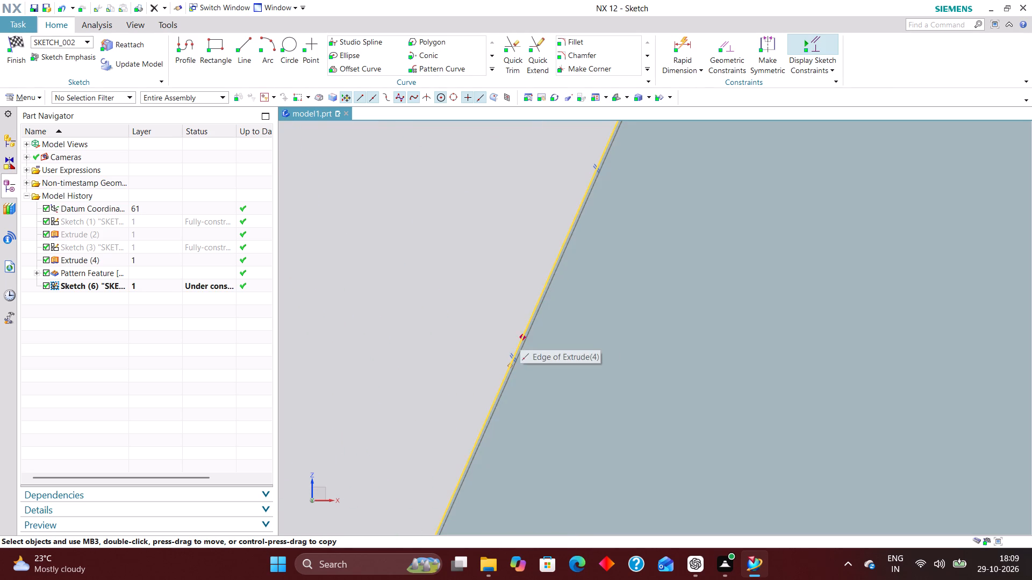
# Align the left sketch line with the tooth's left flank edge using a Point on Curve constraint.
pyautogui.scroll(-6, 578, 336)
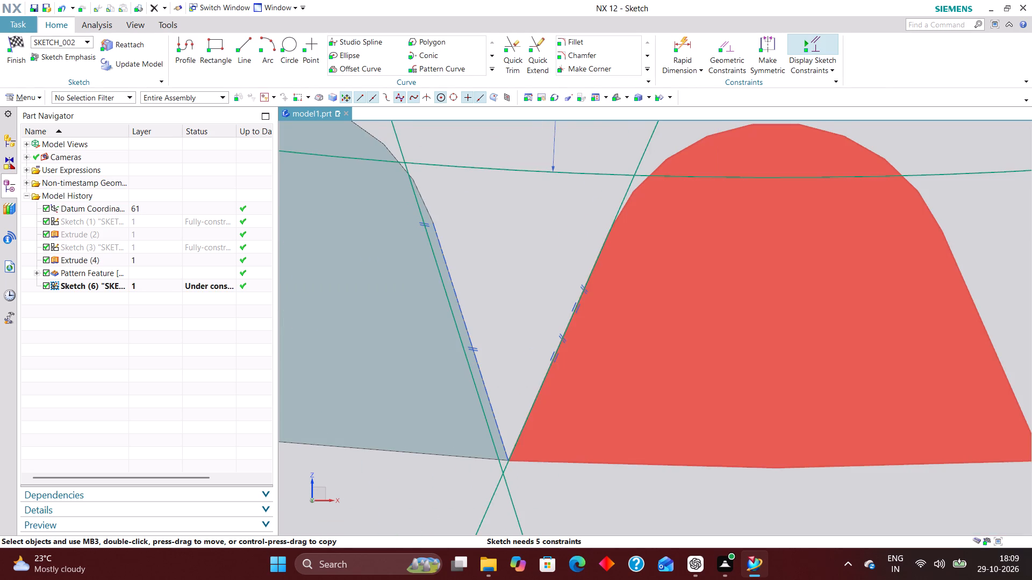
pyautogui.scroll(-2, 603, 345)
pyautogui.scroll(3, 478, 345)
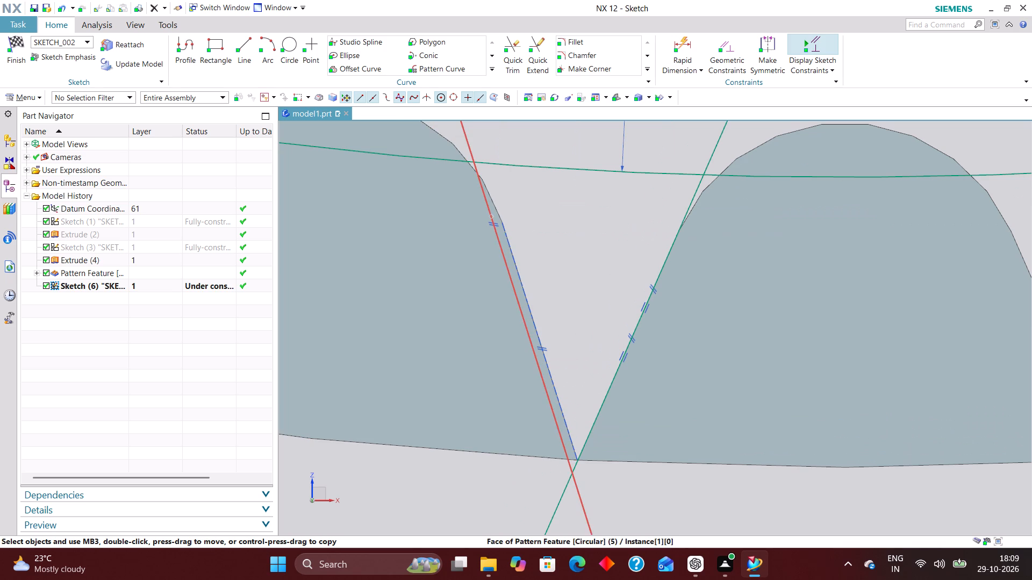
pyautogui.moveTo(524, 325); pyautogui.dragTo(518, 330)
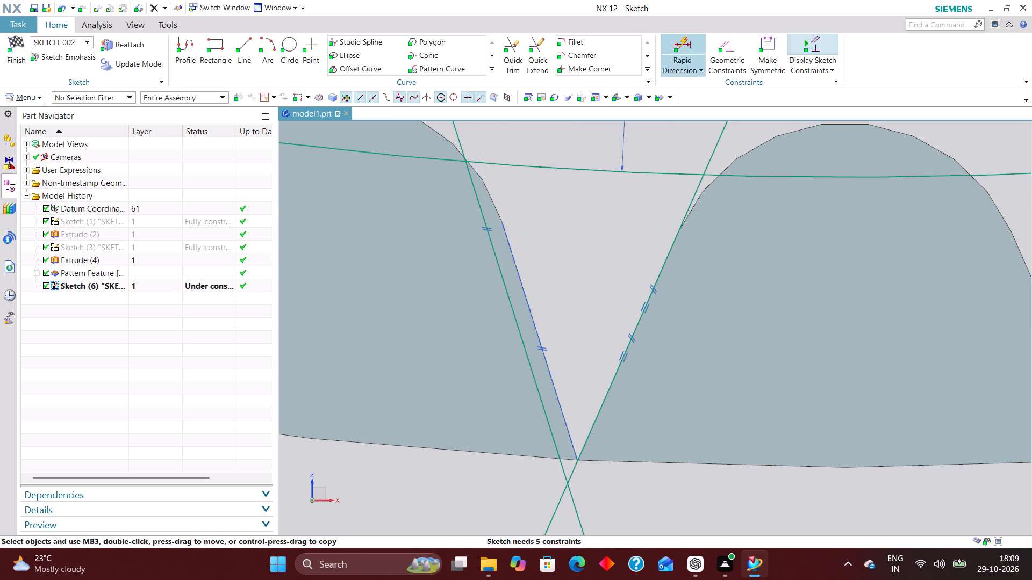
pyautogui.click(719, 48)
pyautogui.click(134, 67)
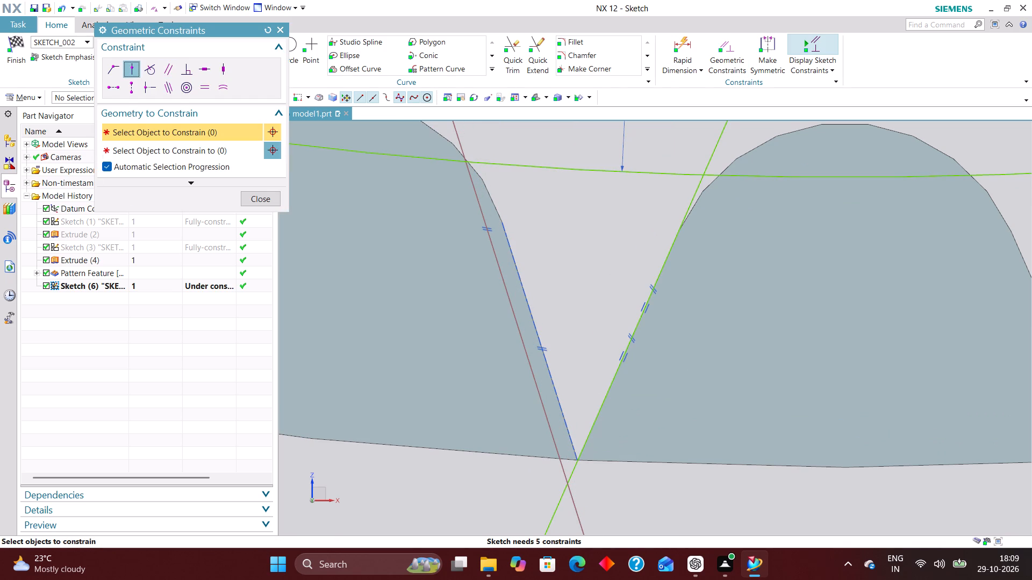
pyautogui.click(484, 221)
pyautogui.click(522, 280)
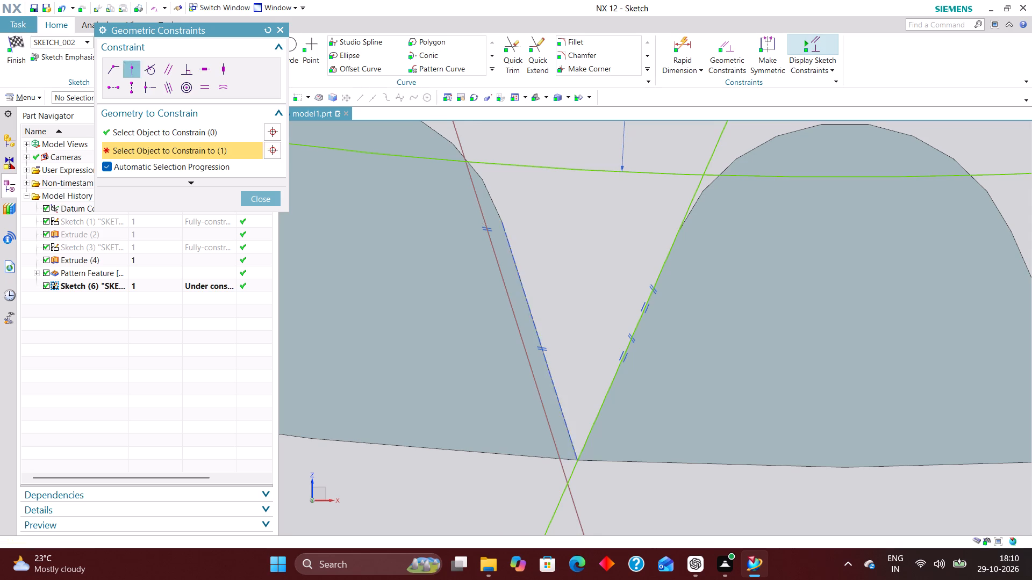
pyautogui.scroll(-2, 482, 350)
pyautogui.scroll(2, 485, 202)
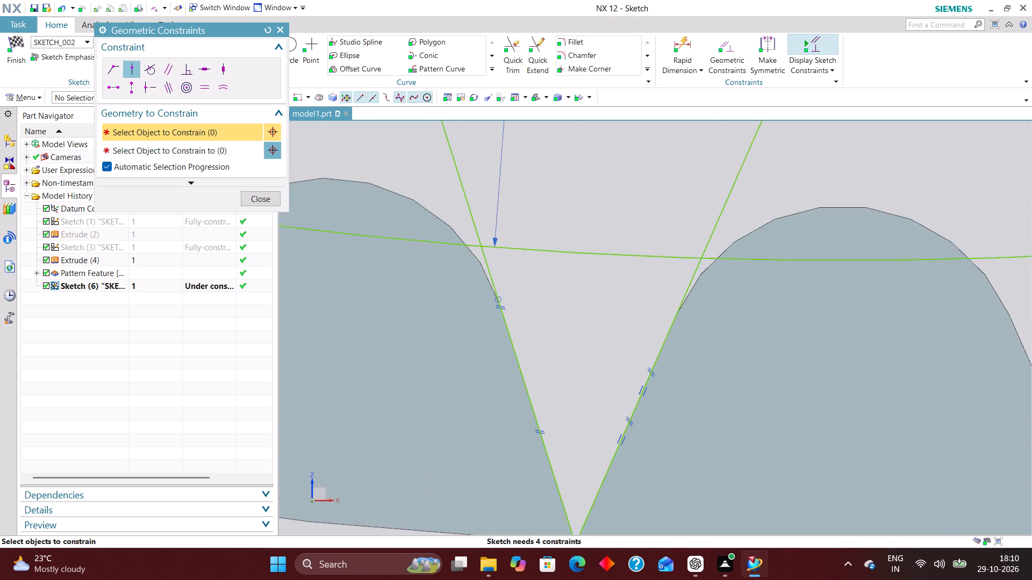
pyautogui.scroll(-4, 467, 242)
pyautogui.scroll(1, 532, 363)
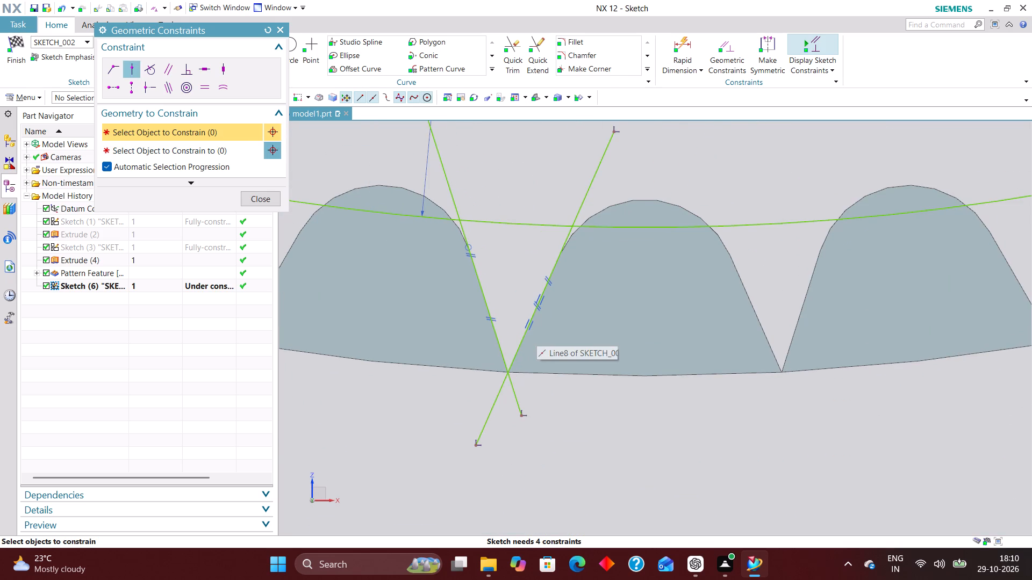
pyautogui.scroll(3, 584, 232)
pyautogui.scroll(-4, 513, 252)
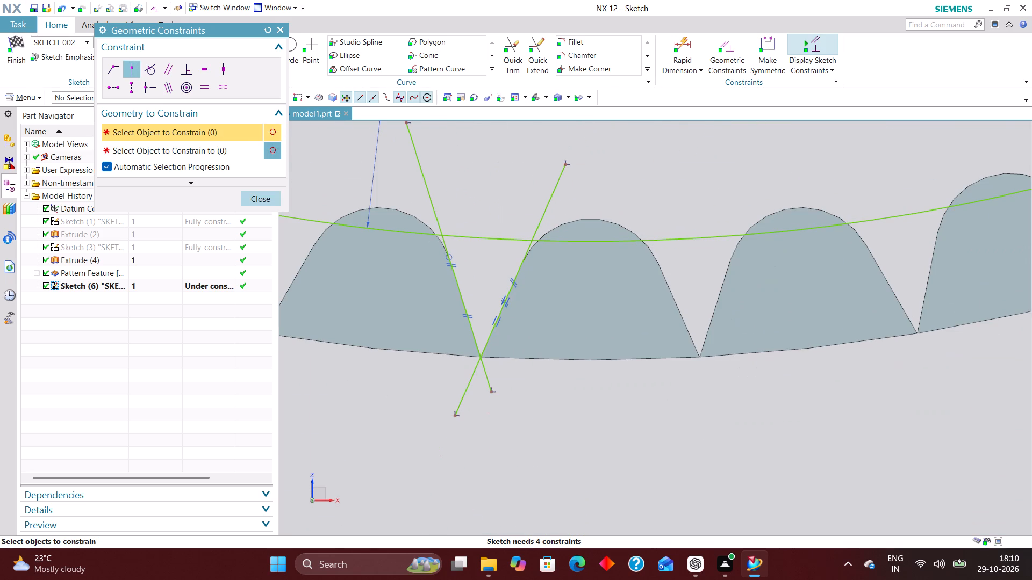
pyautogui.click(266, 196)
# Sketch two circles about 10 mm in diameter, centred on the rounded ends of the gap bodies either side of the tooth.
pyautogui.scroll(-2, 582, 488)
pyautogui.scroll(2, 639, 380)
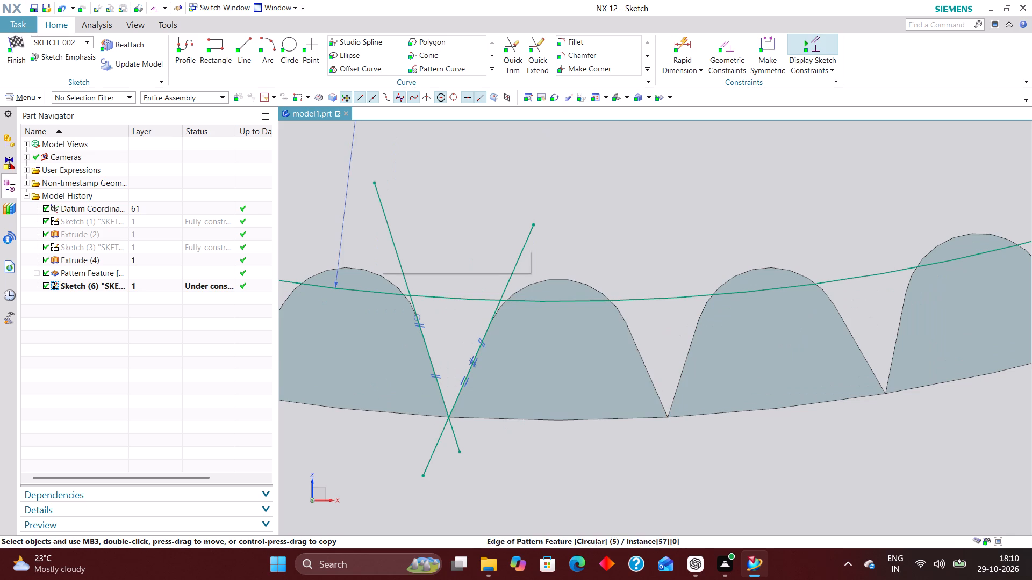
pyautogui.click(289, 46)
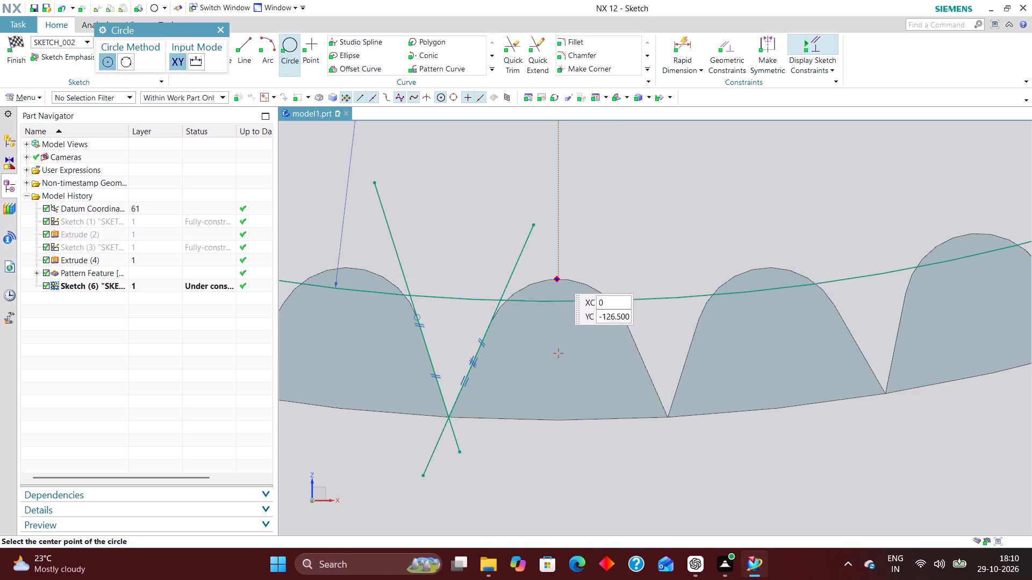
pyautogui.click(560, 352)
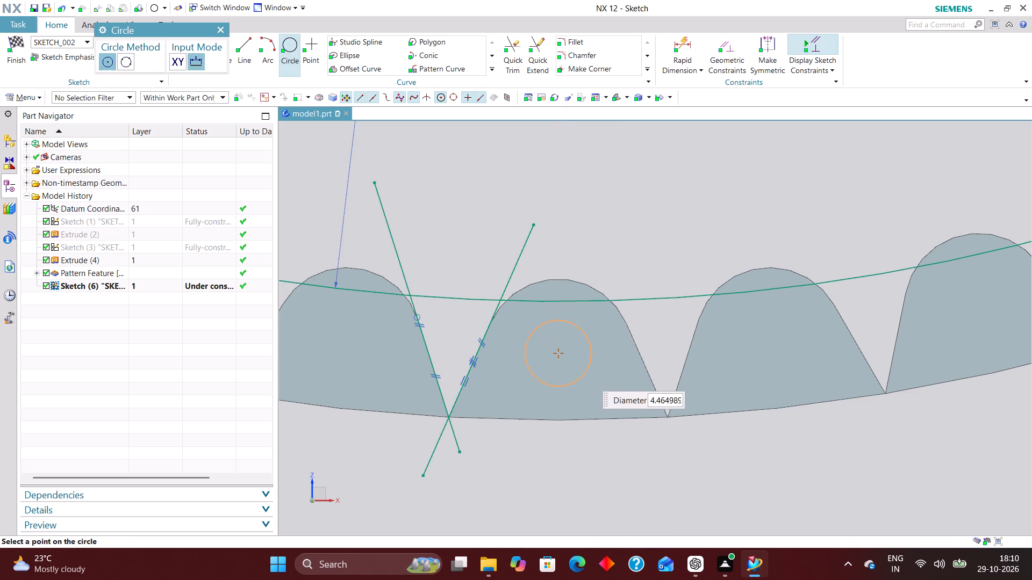
pyautogui.click(625, 387)
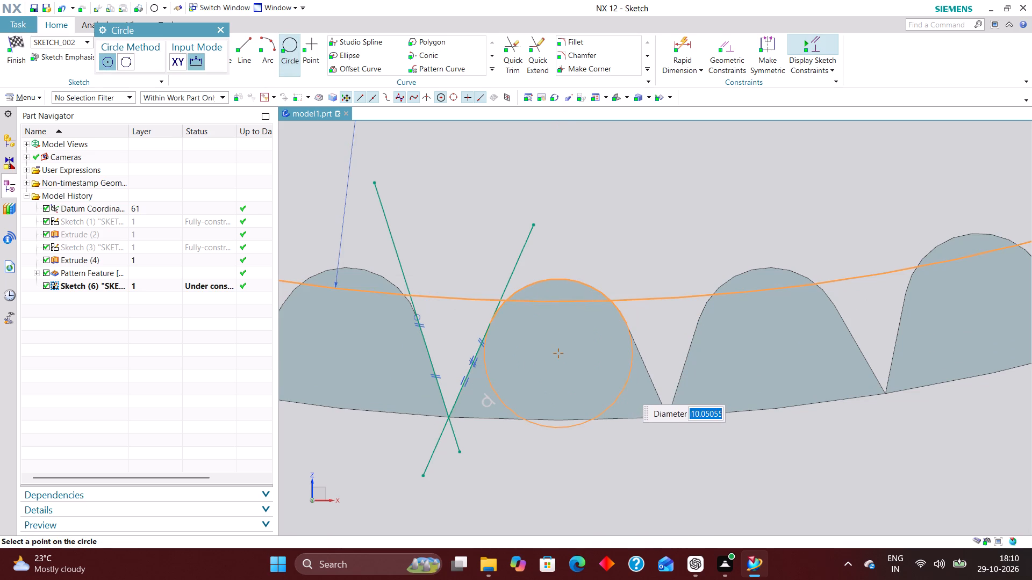
pyautogui.scroll(-3, 599, 381)
pyautogui.scroll(2, 415, 369)
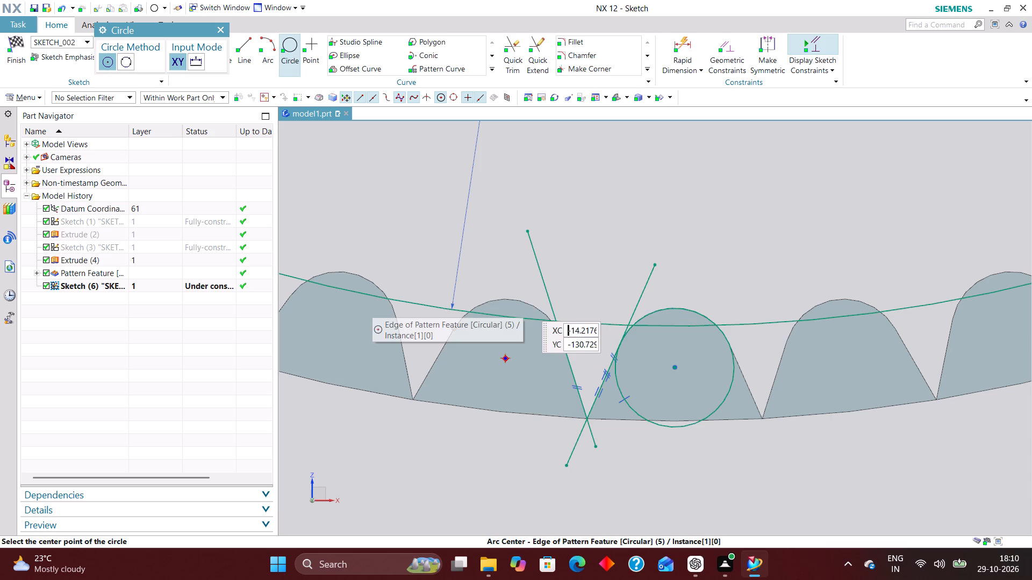
pyautogui.click(505, 359)
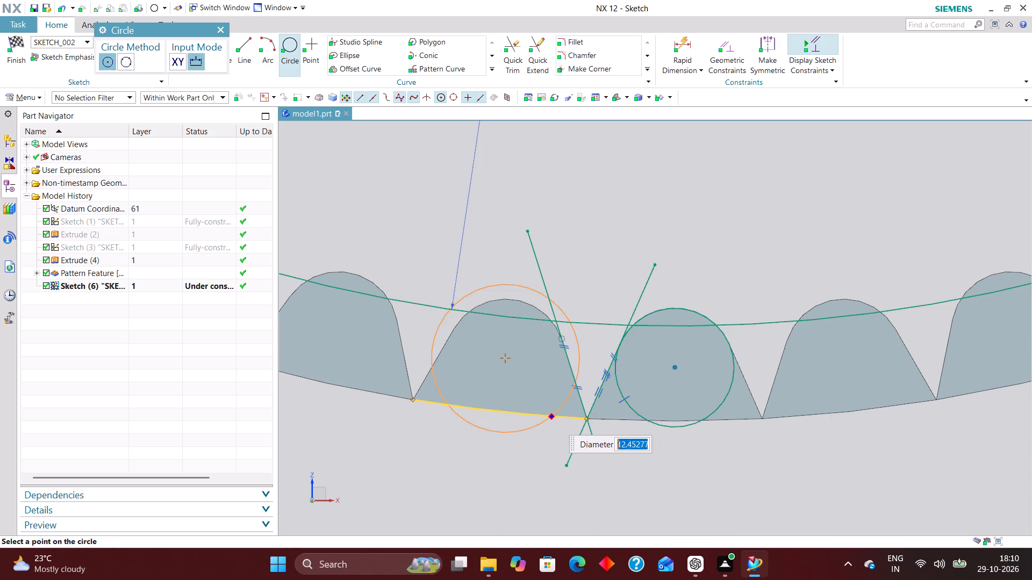
pyautogui.click(544, 408)
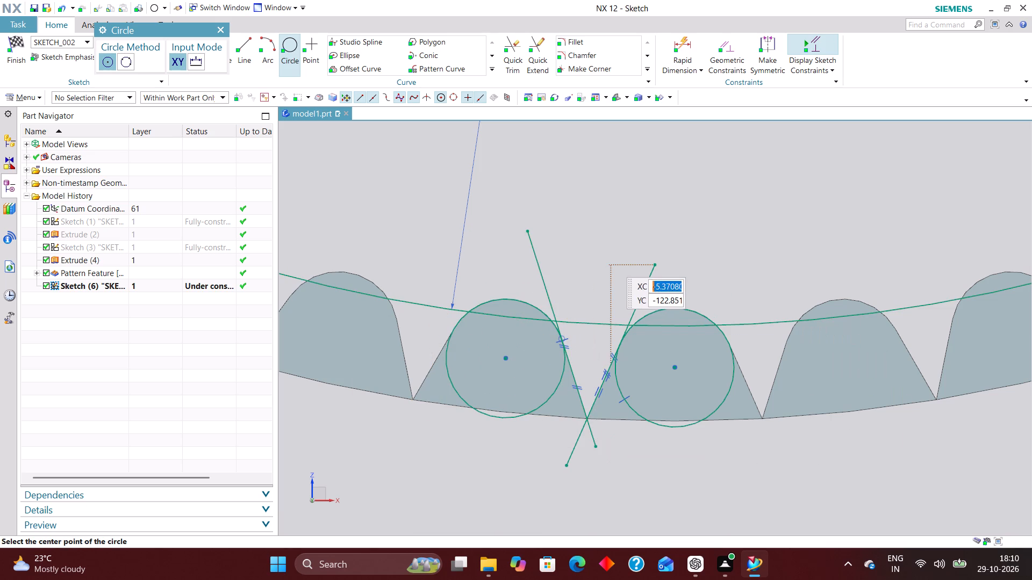
pyautogui.click(219, 31)
# Trim both flank lines to run only from their tangency with the side circles to the tooth tip where they cross.
pyautogui.click(507, 50)
pyautogui.scroll(4, 562, 330)
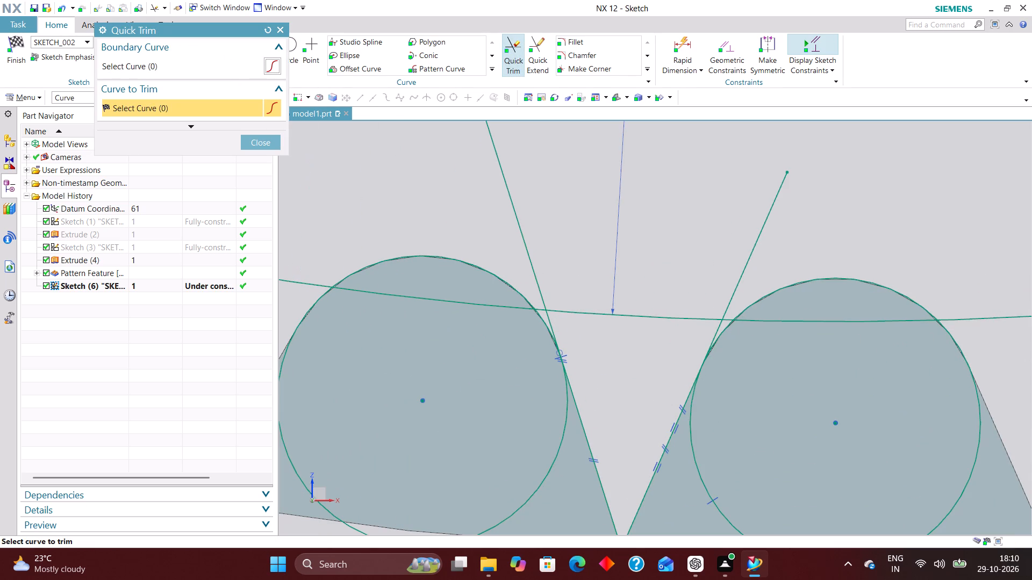
pyautogui.click(537, 279)
pyautogui.click(756, 233)
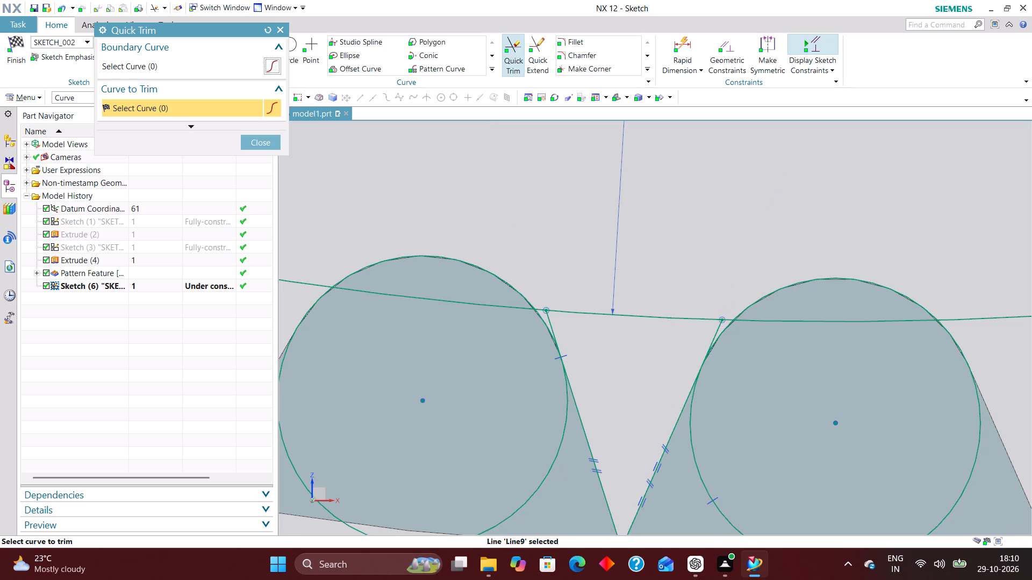
pyautogui.scroll(5, 734, 342)
pyautogui.click(687, 282)
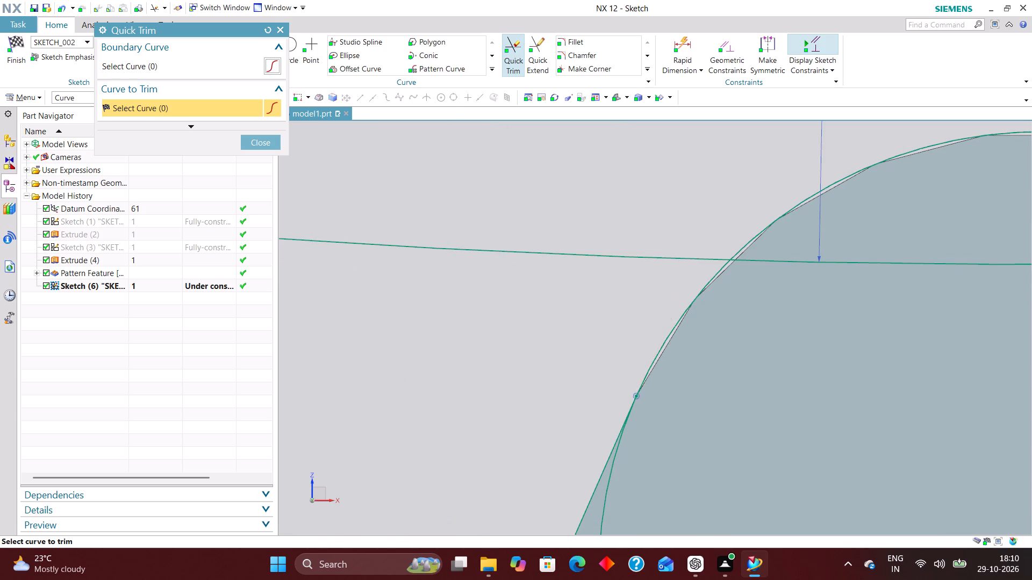
pyautogui.scroll(-4, 776, 274)
pyautogui.scroll(1, 514, 301)
pyautogui.click(541, 267)
pyautogui.scroll(-4, 571, 234)
pyautogui.scroll(1, 597, 351)
pyautogui.click(593, 424)
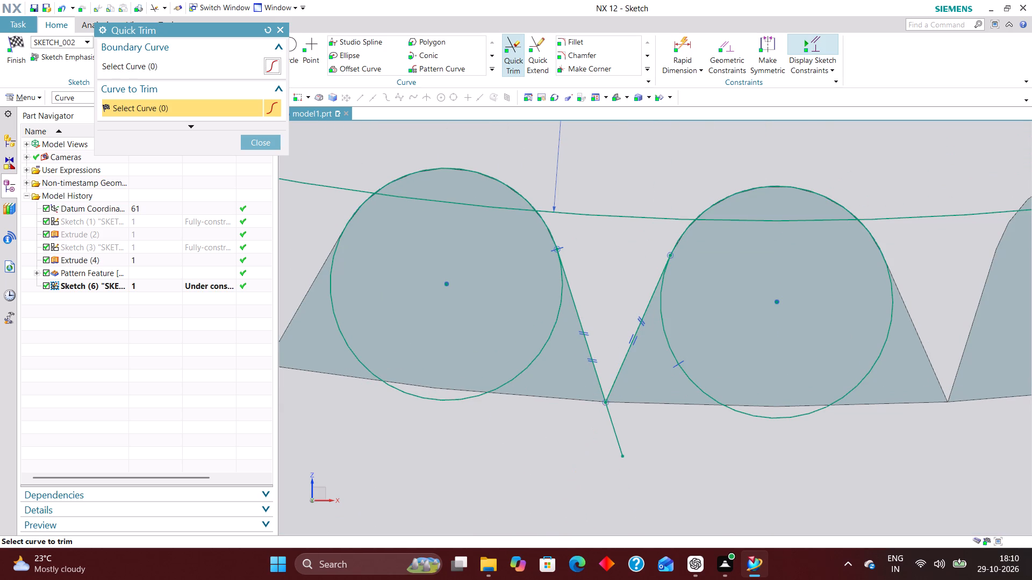
pyautogui.click(617, 435)
# Trim the two side circles down to the short arcs between the large circle and the flank lines.
pyautogui.scroll(-1, 617, 466)
pyautogui.scroll(5, 579, 269)
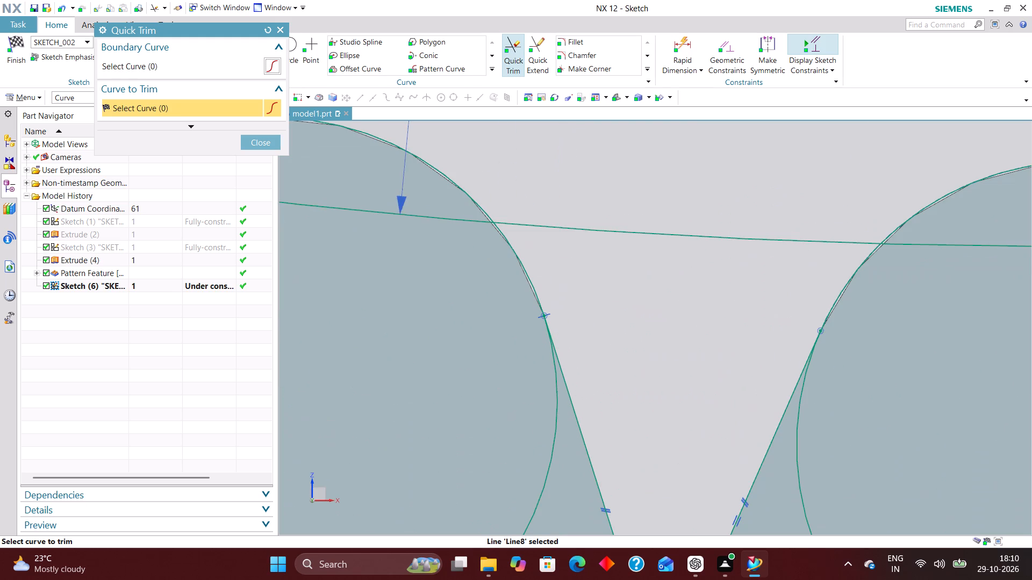
pyautogui.scroll(-4, 527, 200)
pyautogui.scroll(5, 520, 199)
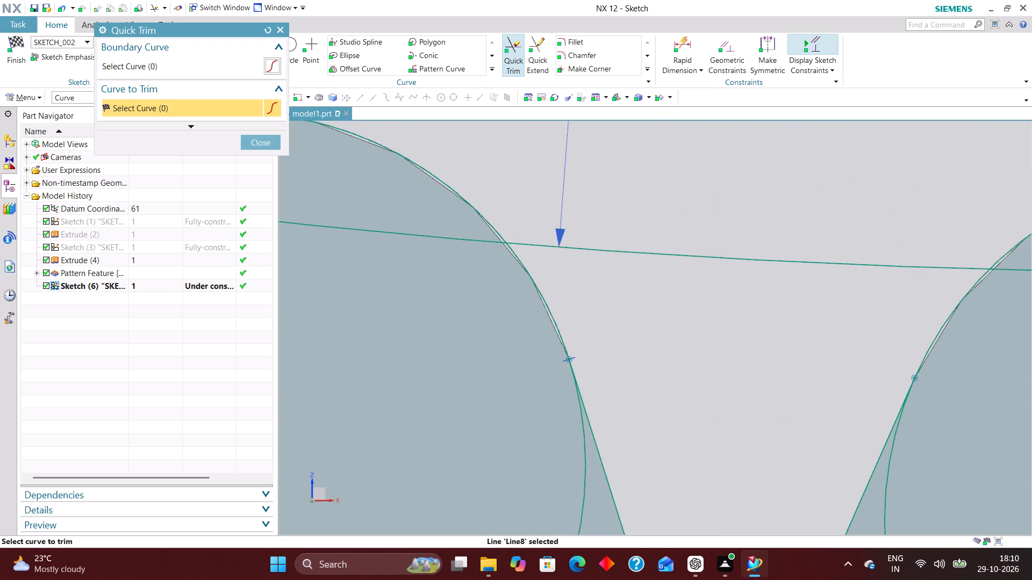
pyautogui.click(491, 224)
pyautogui.scroll(-4, 517, 204)
pyautogui.scroll(3, 742, 218)
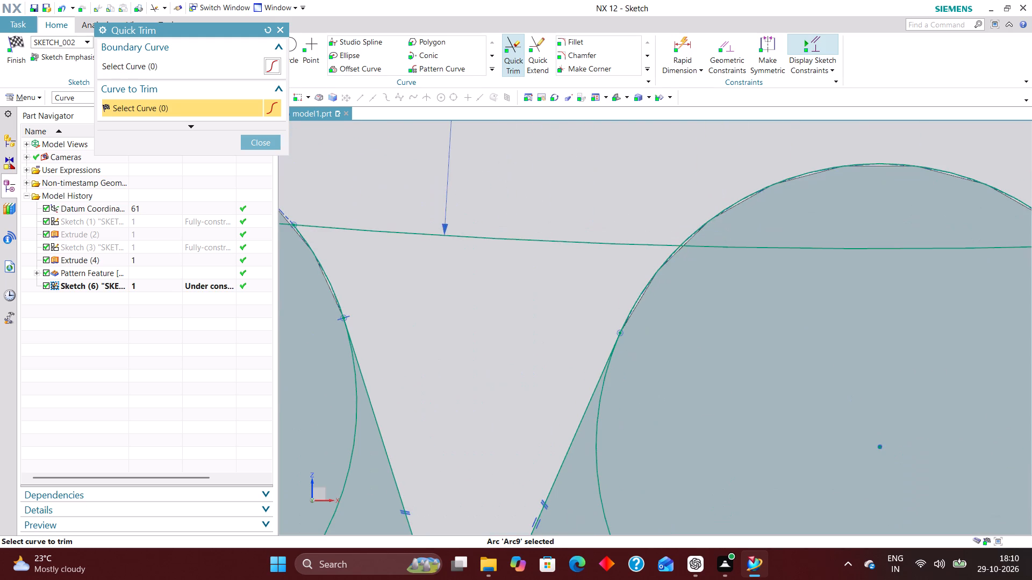
pyautogui.click(724, 207)
pyautogui.scroll(-4, 722, 189)
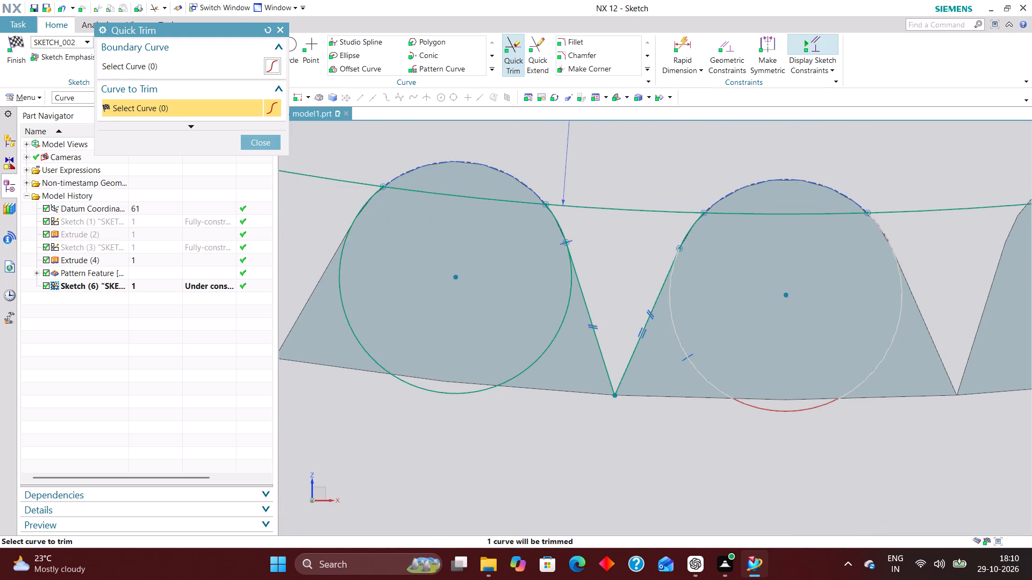
pyautogui.click(718, 388)
pyautogui.click(526, 367)
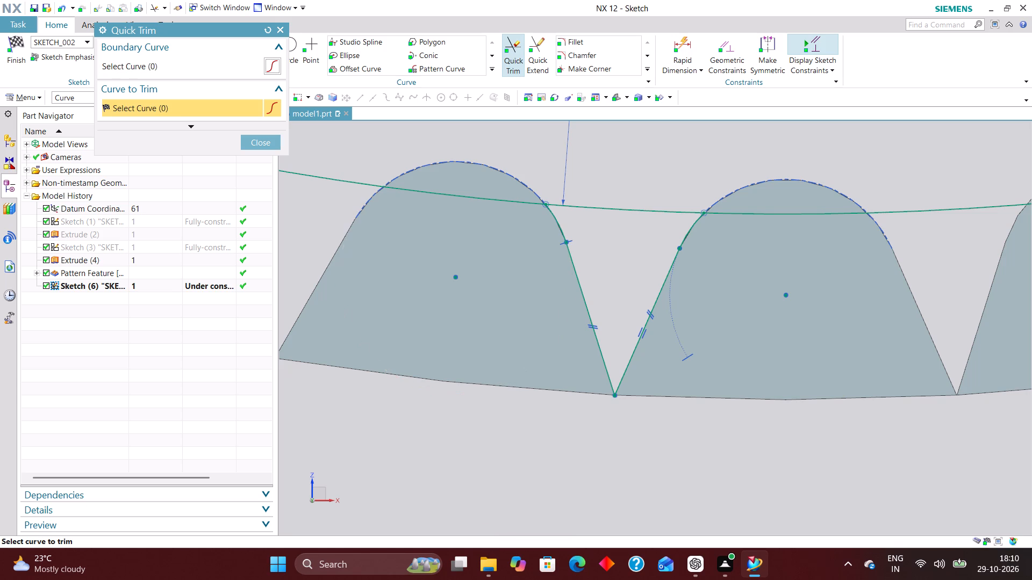
# Trim the large 256 mm circle, keeping only the segment that joins the two side arcs to close the tooth profile.
pyautogui.scroll(-2, 513, 269)
pyautogui.scroll(3, 457, 219)
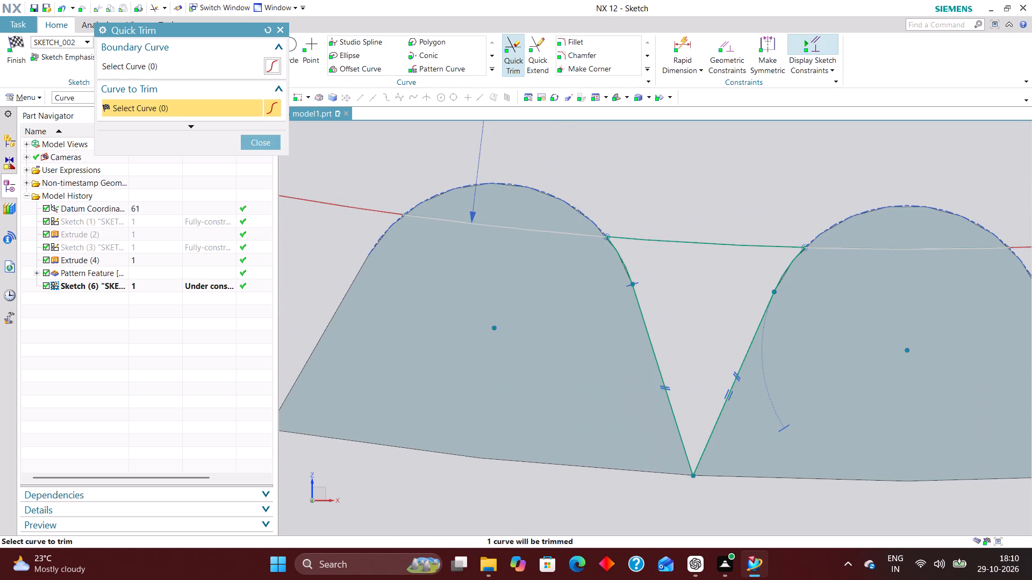
pyautogui.click(454, 219)
pyautogui.scroll(-5, 600, 299)
pyautogui.scroll(-1, 699, 397)
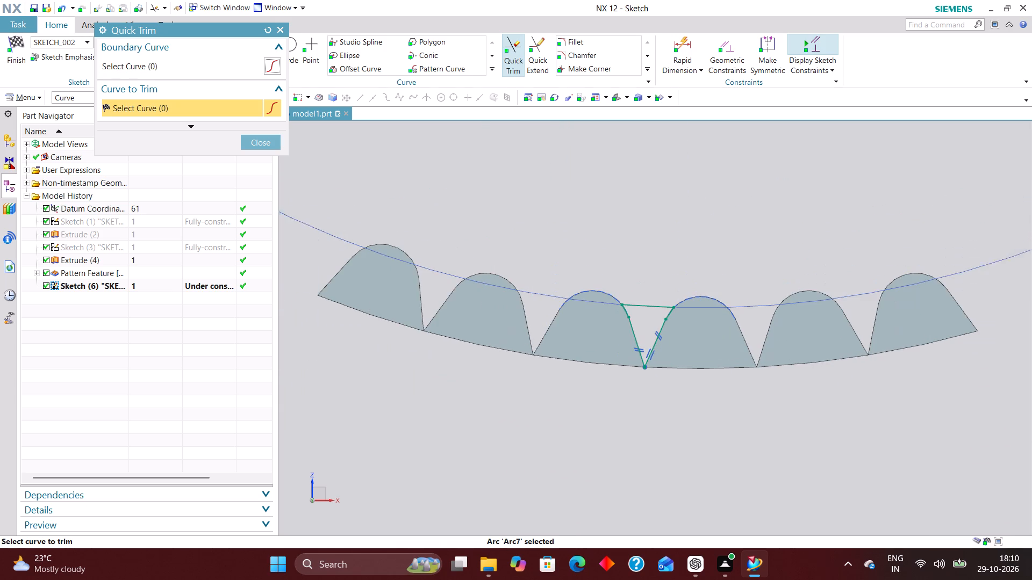
pyautogui.scroll(3, 728, 290)
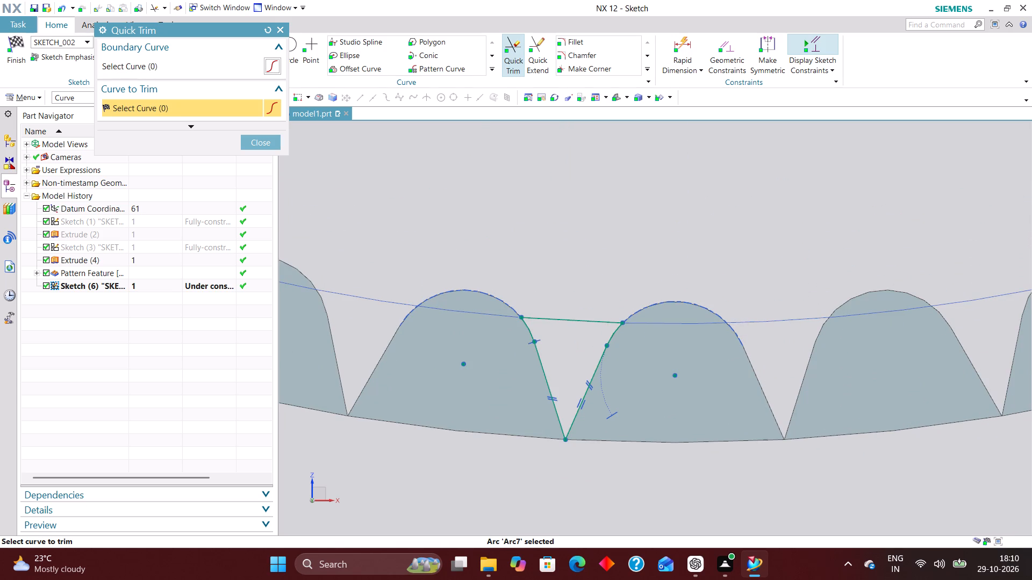
pyautogui.click(274, 144)
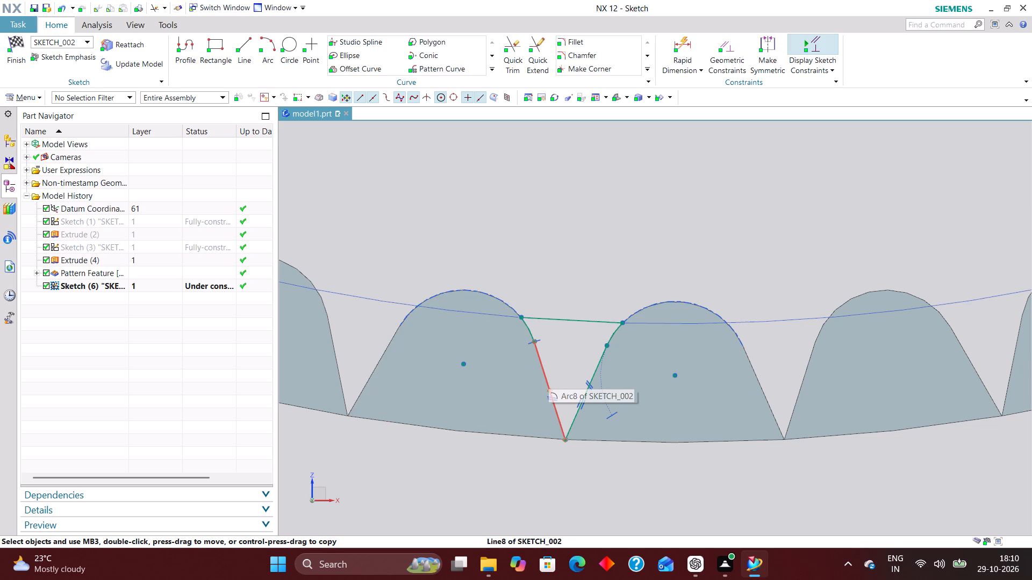
# Finish the tooth profile sketch and return to the model.
pyautogui.scroll(-3, 644, 430)
pyautogui.scroll(1, 643, 436)
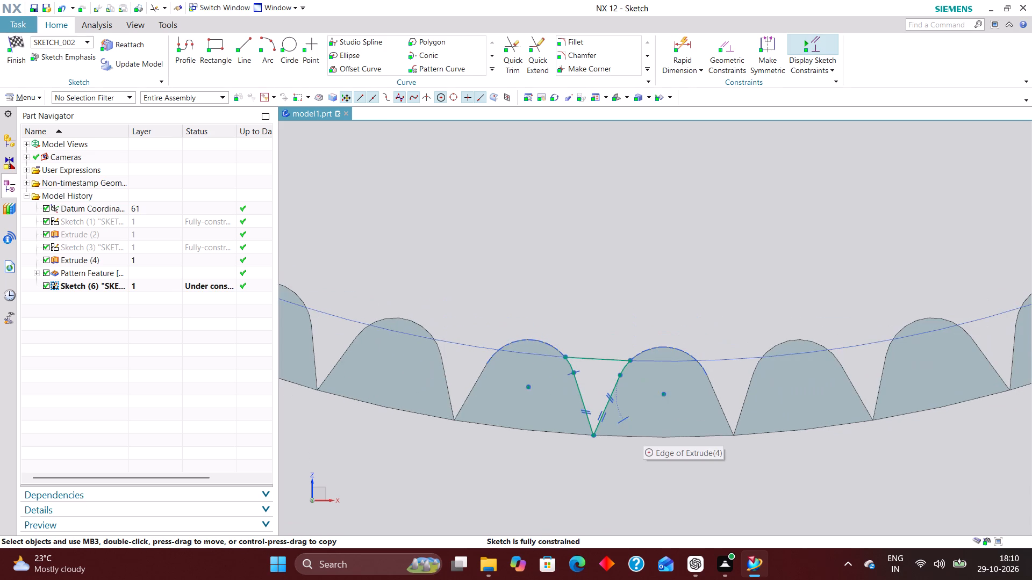
pyautogui.click(15, 41)
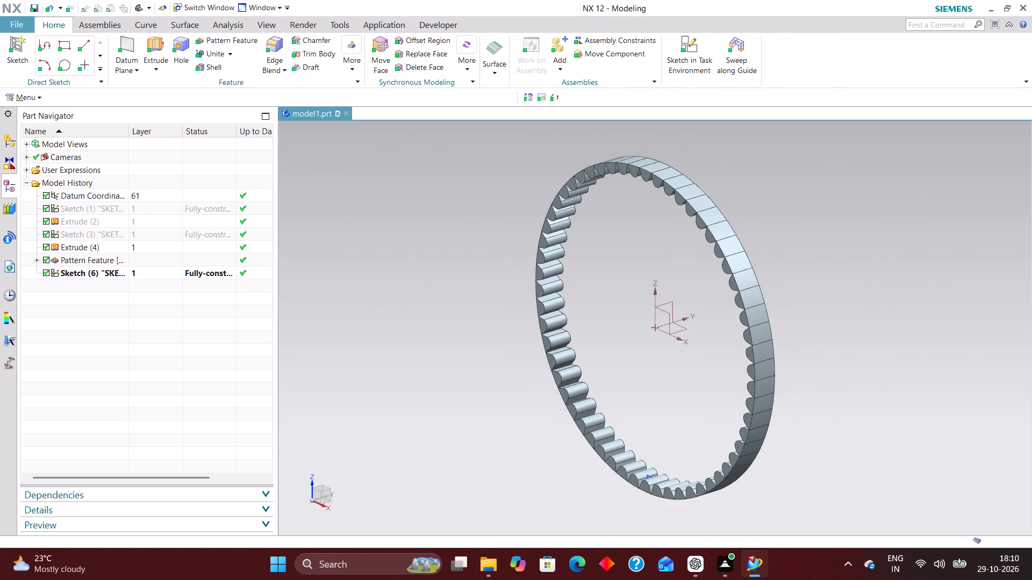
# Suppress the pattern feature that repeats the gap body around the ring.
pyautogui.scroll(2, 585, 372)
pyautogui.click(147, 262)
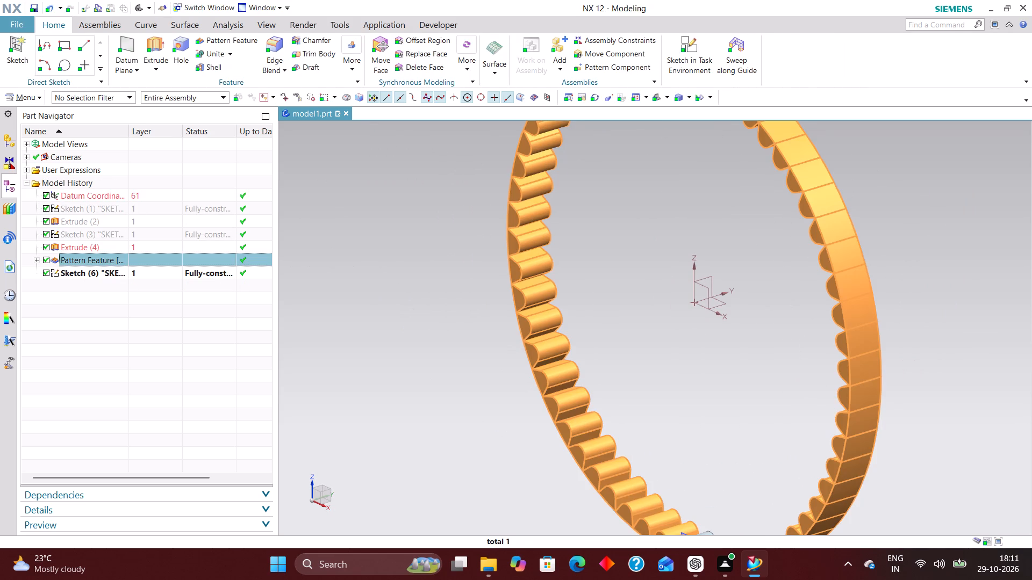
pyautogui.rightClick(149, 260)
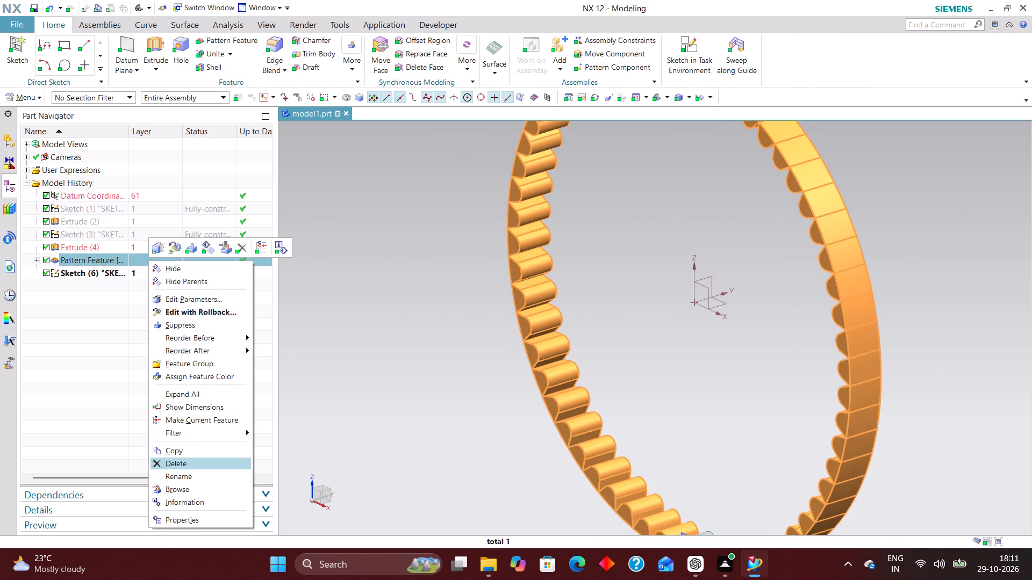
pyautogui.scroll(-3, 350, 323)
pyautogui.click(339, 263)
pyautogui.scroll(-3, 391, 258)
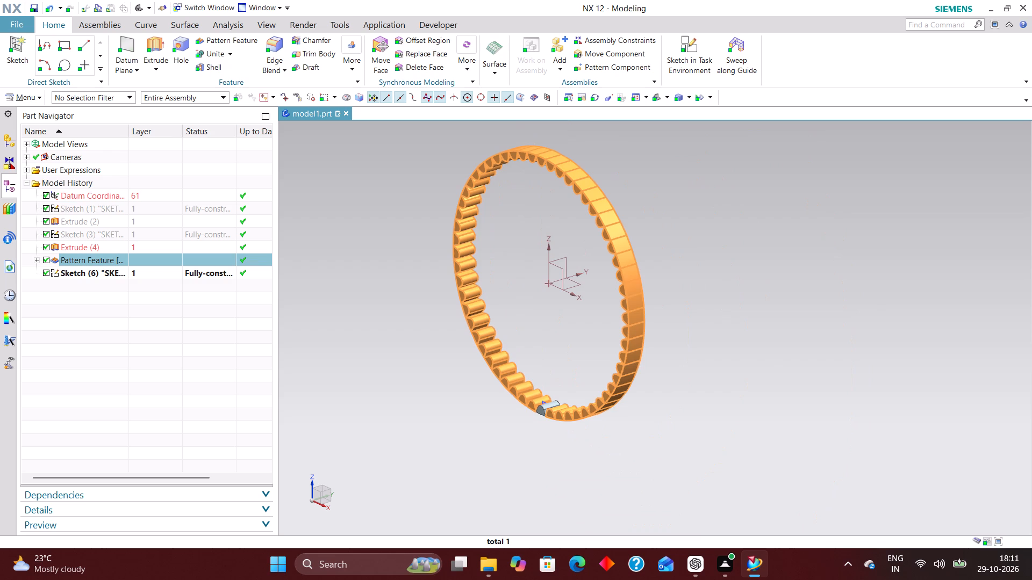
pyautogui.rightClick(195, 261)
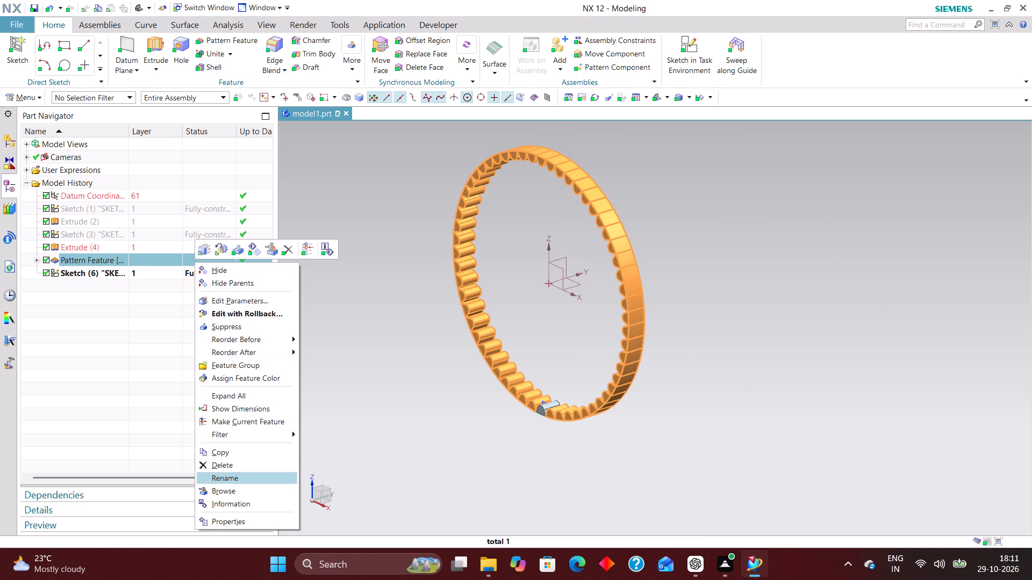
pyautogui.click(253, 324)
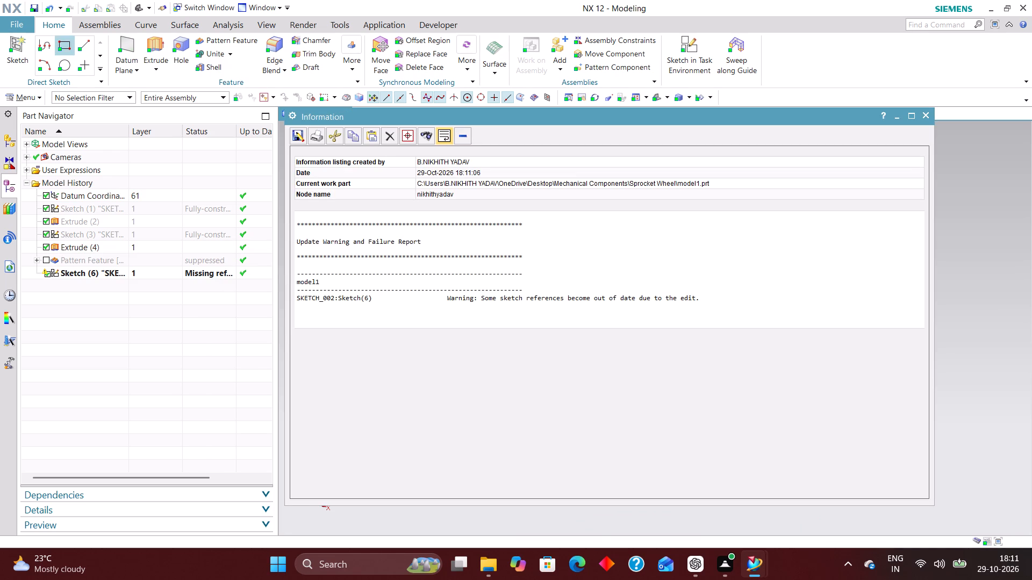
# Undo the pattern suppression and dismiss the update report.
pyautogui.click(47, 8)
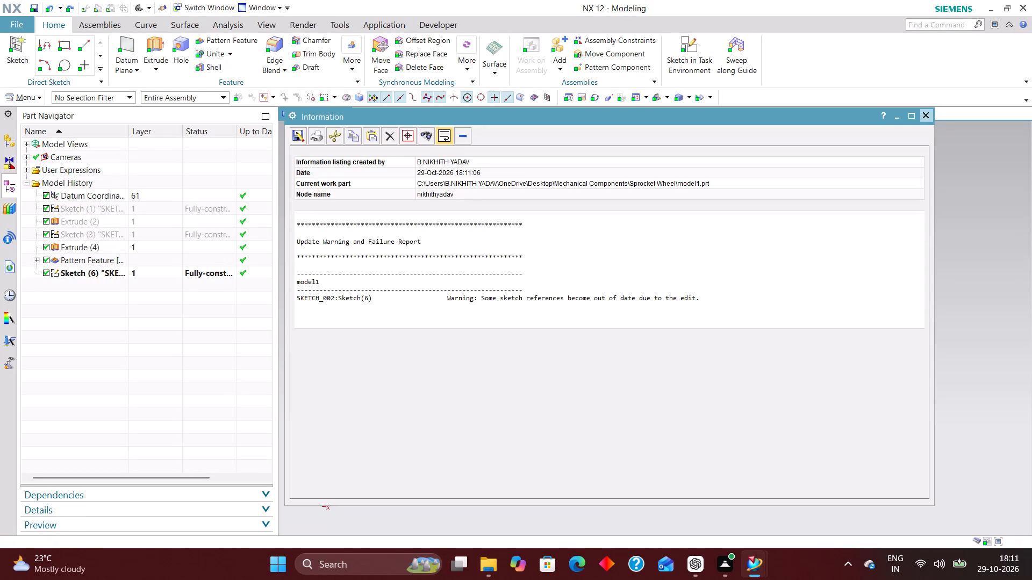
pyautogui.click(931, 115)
# Reopen the tooth profile sketch for editing.
pyautogui.click(160, 267)
pyautogui.rightClick(159, 267)
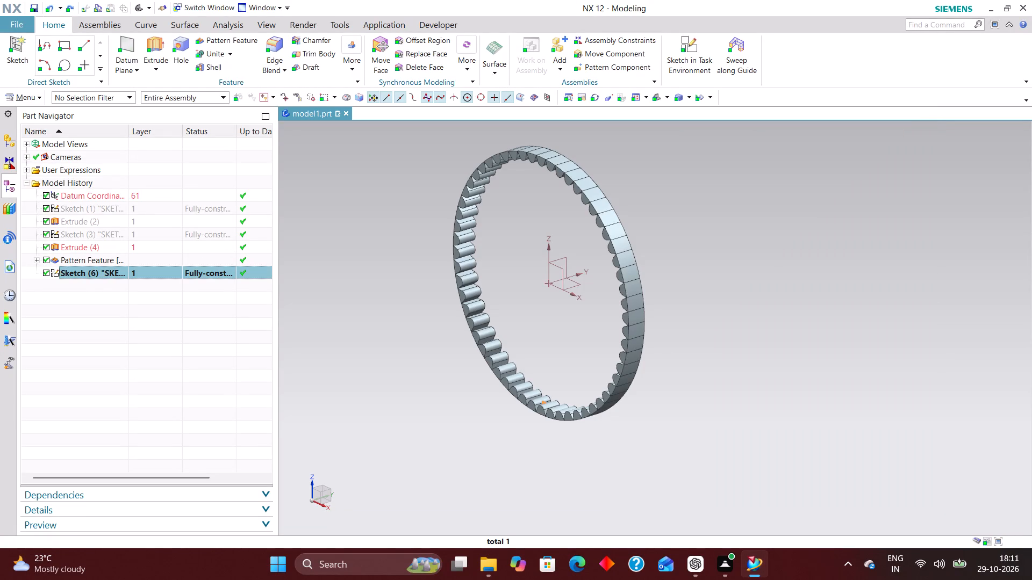
pyautogui.rightClick(156, 273)
pyautogui.click(198, 273)
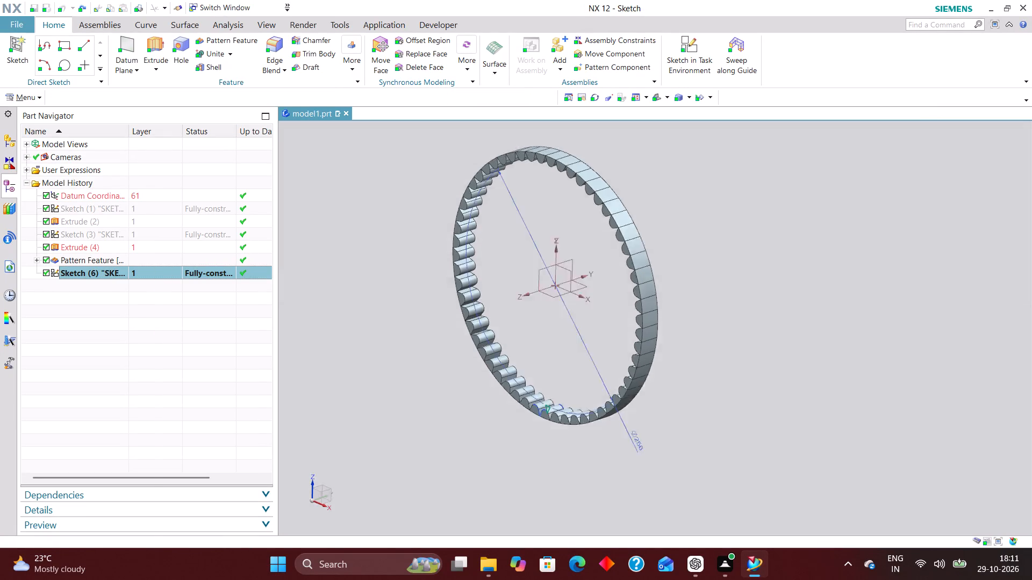
pyautogui.scroll(-1, 603, 399)
pyautogui.scroll(6, 667, 481)
pyautogui.scroll(3, 631, 395)
pyautogui.moveTo(632, 373); pyautogui.dragTo(630, 438, button='right')
pyautogui.moveTo(510, 359); pyautogui.dragTo(504, 401, button='right')
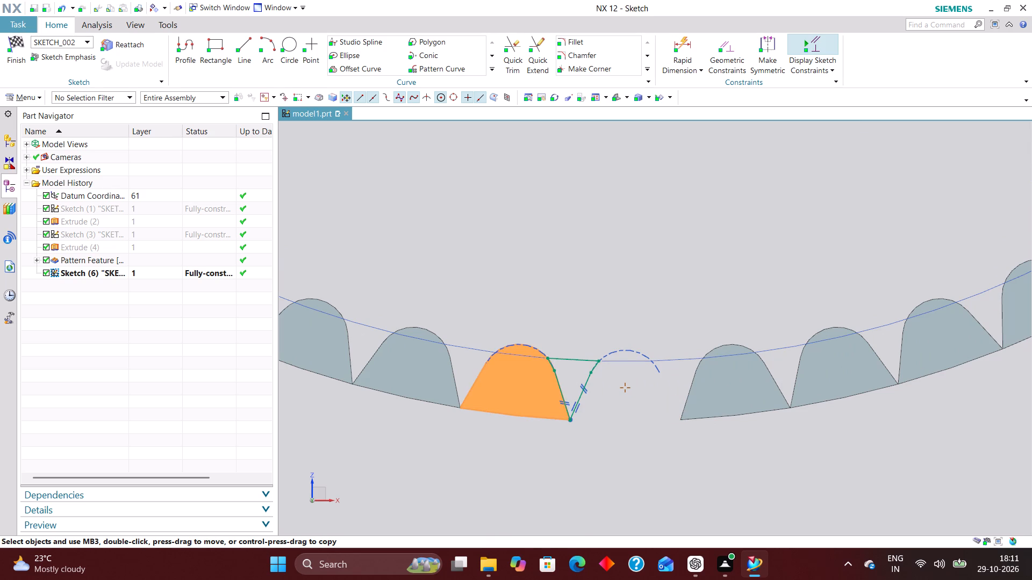
# Examine the closed tooth profile and its position on the 256 mm circle relative to the neighbouring gap bodies.
pyautogui.scroll(-3, 617, 414)
pyautogui.scroll(3, 611, 430)
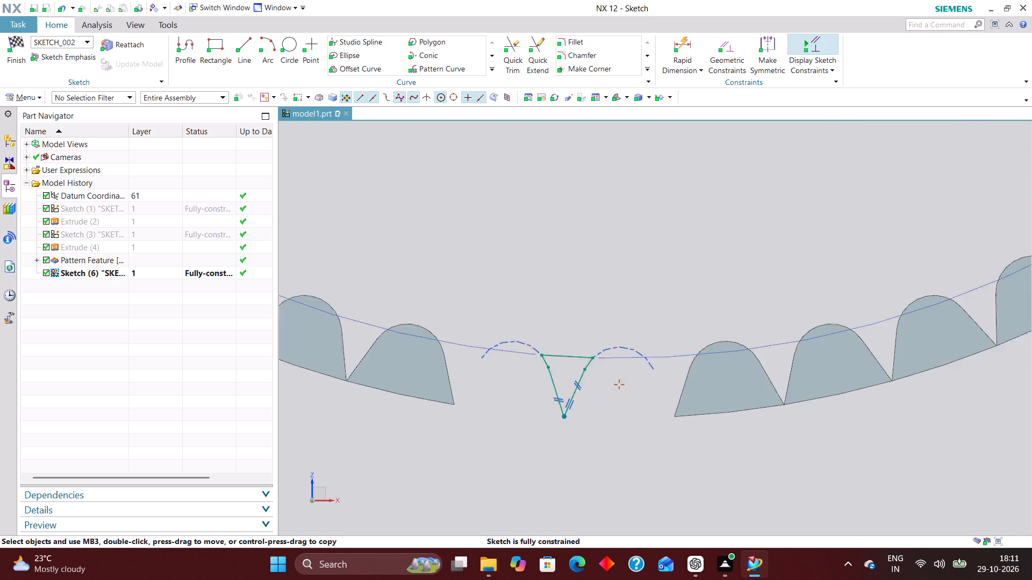
pyautogui.scroll(1, 611, 430)
pyautogui.scroll(-4, 579, 404)
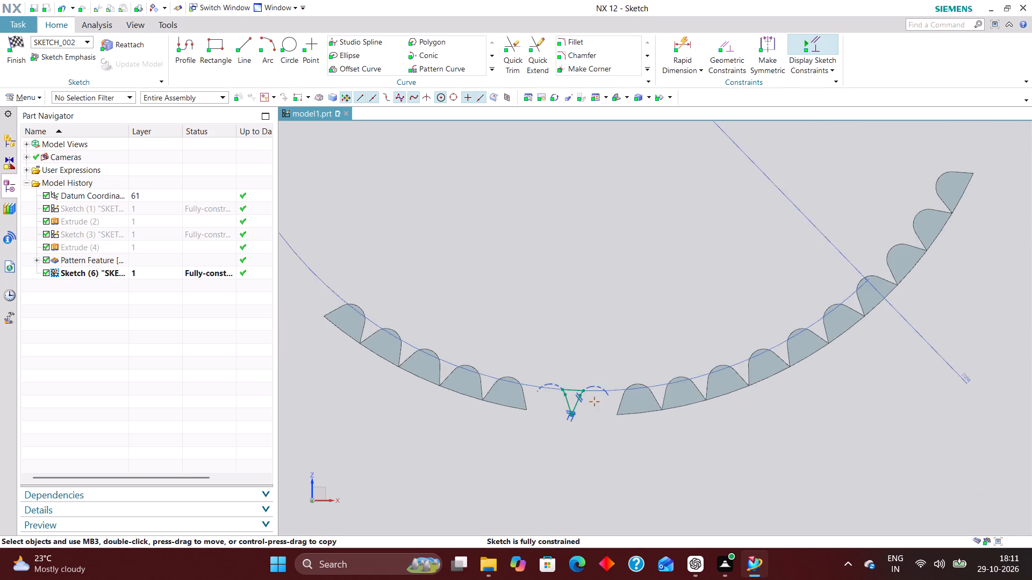
pyautogui.scroll(-2, 581, 422)
pyautogui.scroll(5, 589, 413)
pyautogui.scroll(-5, 584, 401)
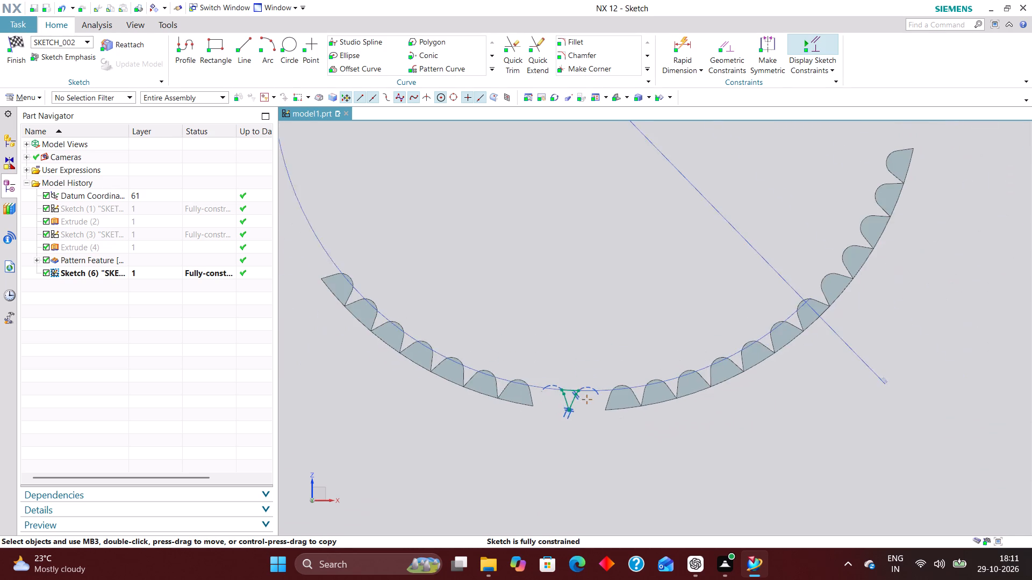
pyautogui.scroll(-2, 585, 421)
pyautogui.scroll(1, 562, 417)
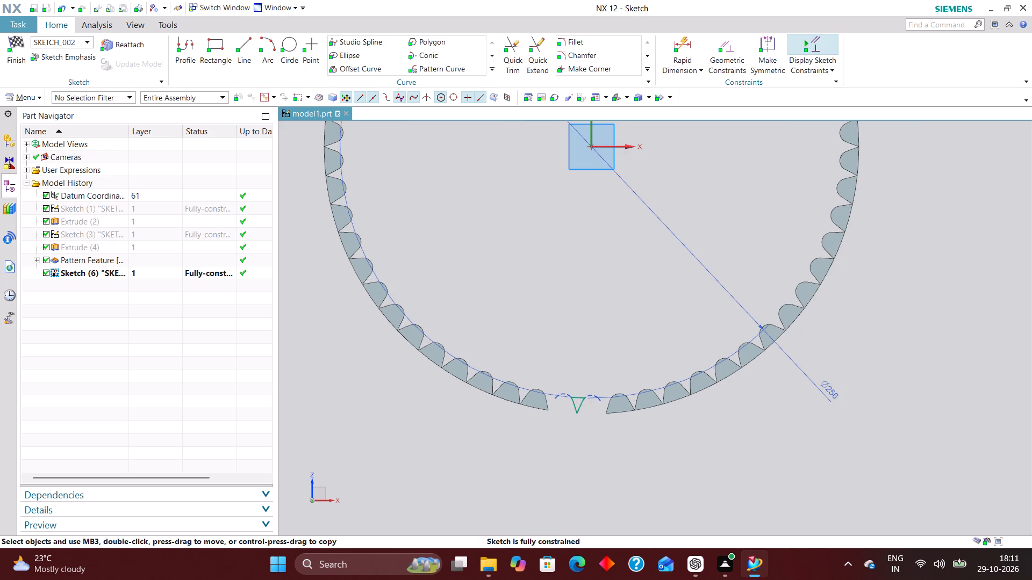
pyautogui.scroll(4, 599, 422)
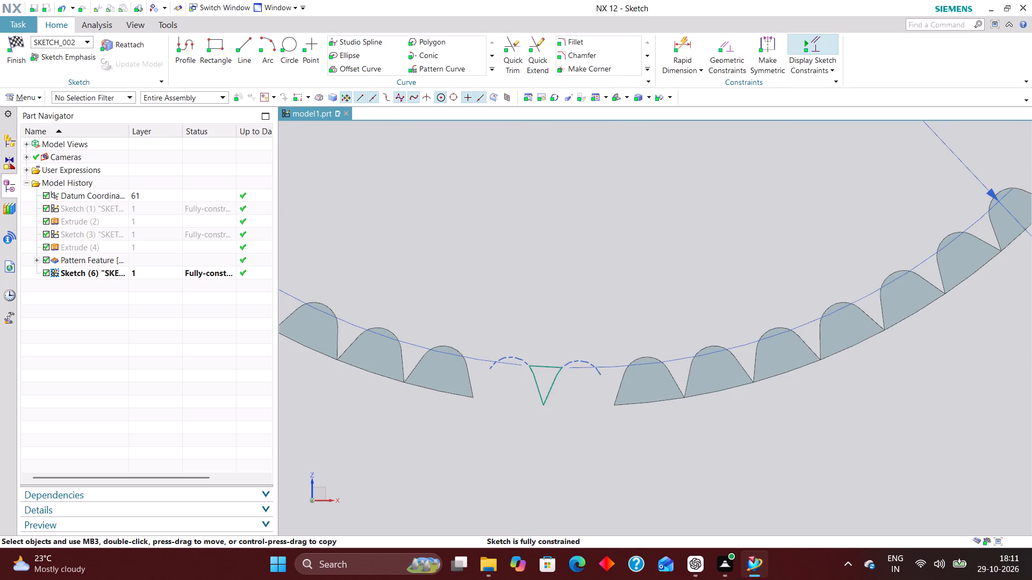
pyautogui.scroll(-4, 583, 390)
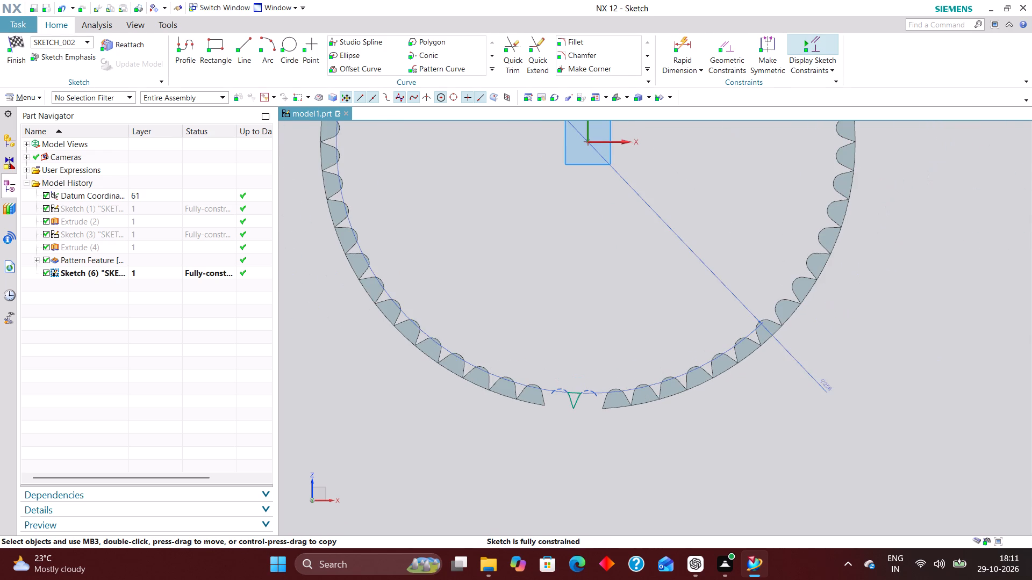
# With Rapid Dimension set to Inferred, dimension the horizontal offset between the tooth's base segment and the vertical axis.
pyautogui.click(677, 46)
pyautogui.scroll(2, 592, 402)
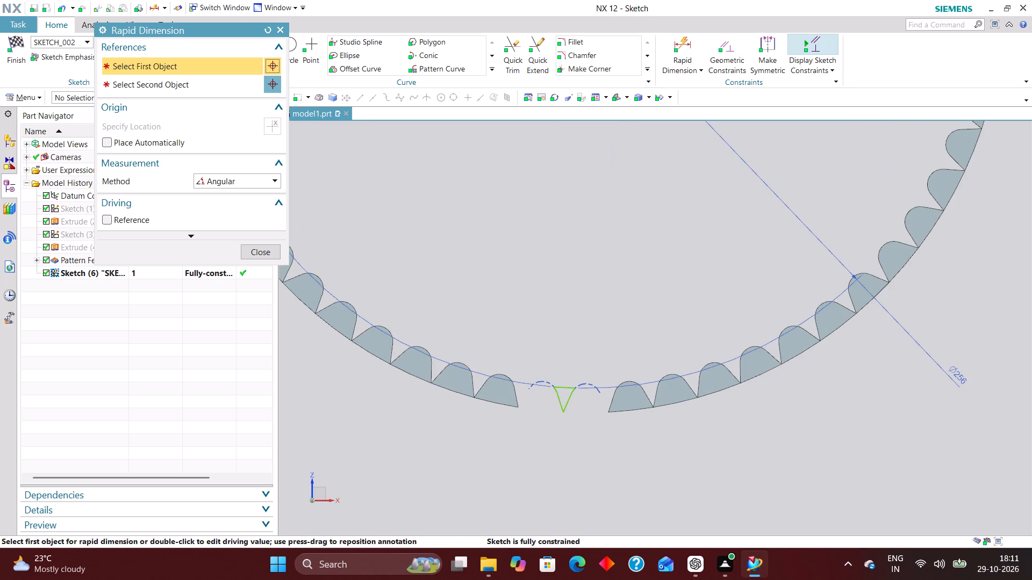
pyautogui.click(234, 186)
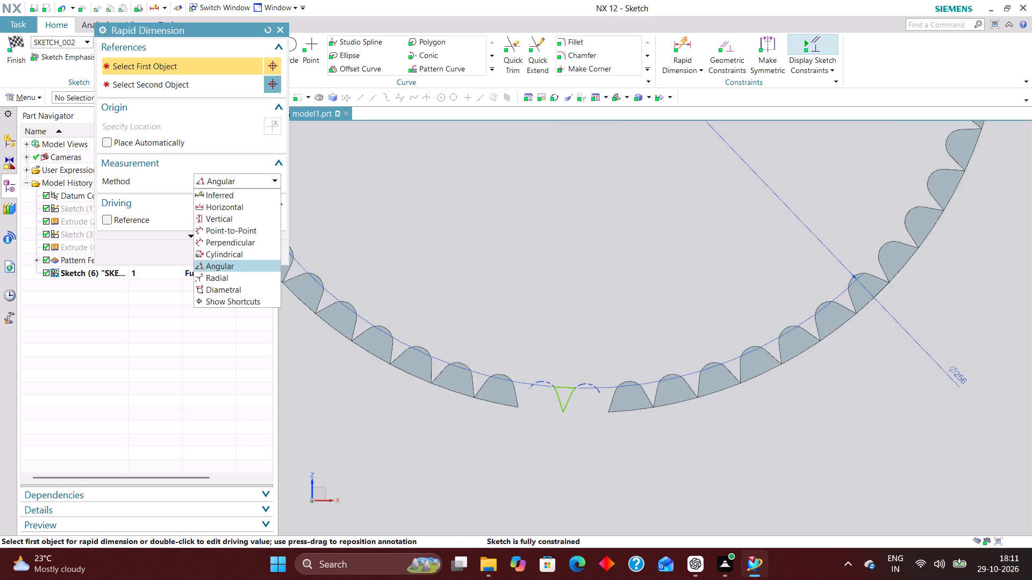
pyautogui.click(236, 192)
pyautogui.click(564, 384)
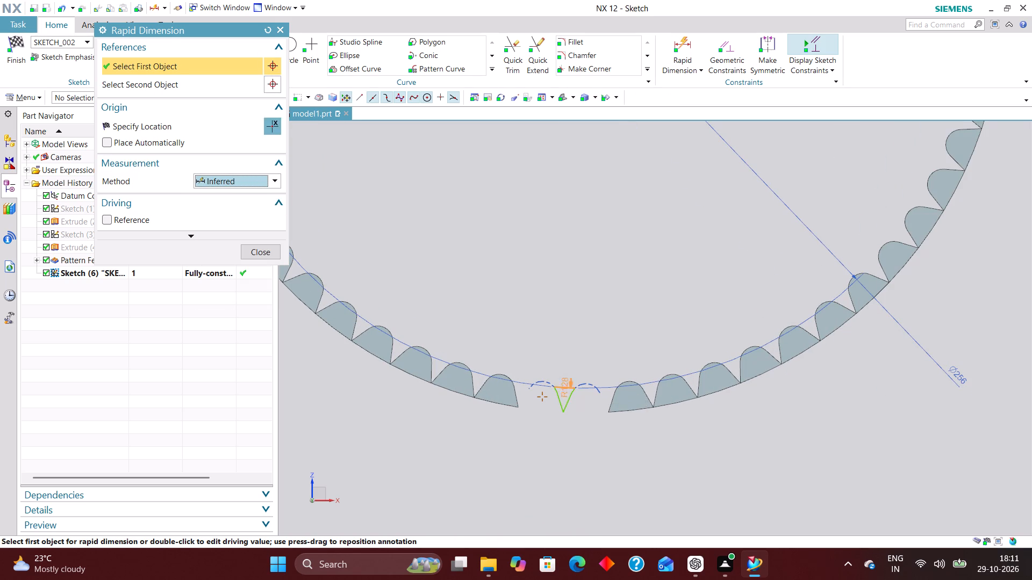
pyautogui.scroll(-2, 570, 465)
pyautogui.click(580, 142)
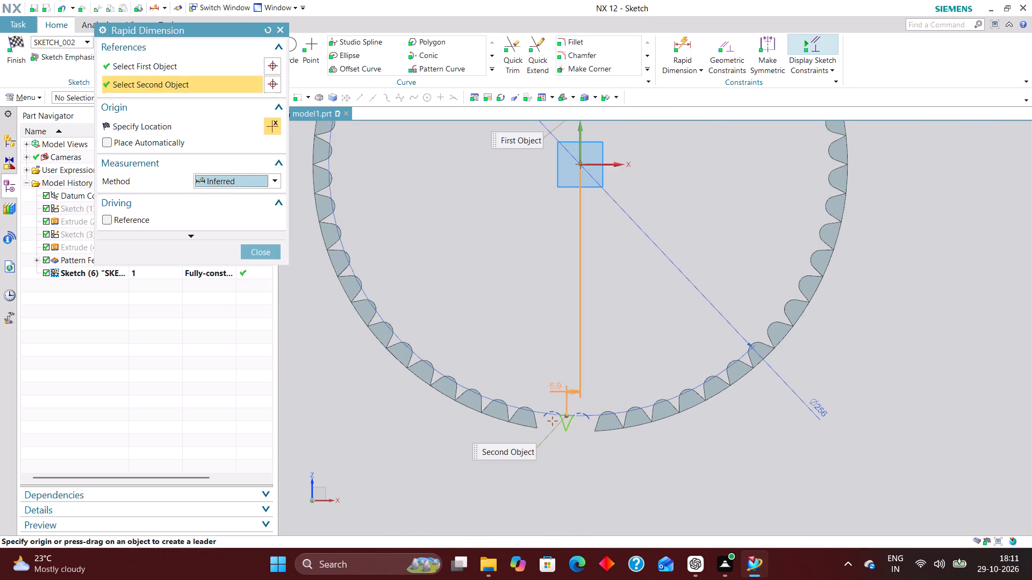
pyautogui.click(575, 499)
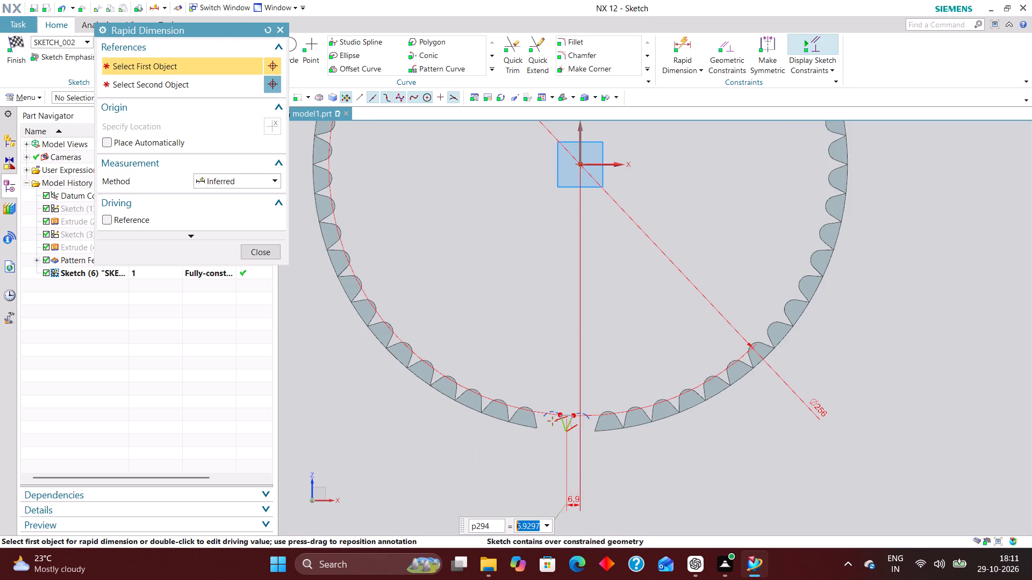
# Dimension the vertical distance from the tooth tip to the base segment's endpoint nearest the vertical axis.
pyautogui.scroll(4, 579, 438)
pyautogui.scroll(-3, 541, 426)
pyautogui.scroll(4, 554, 438)
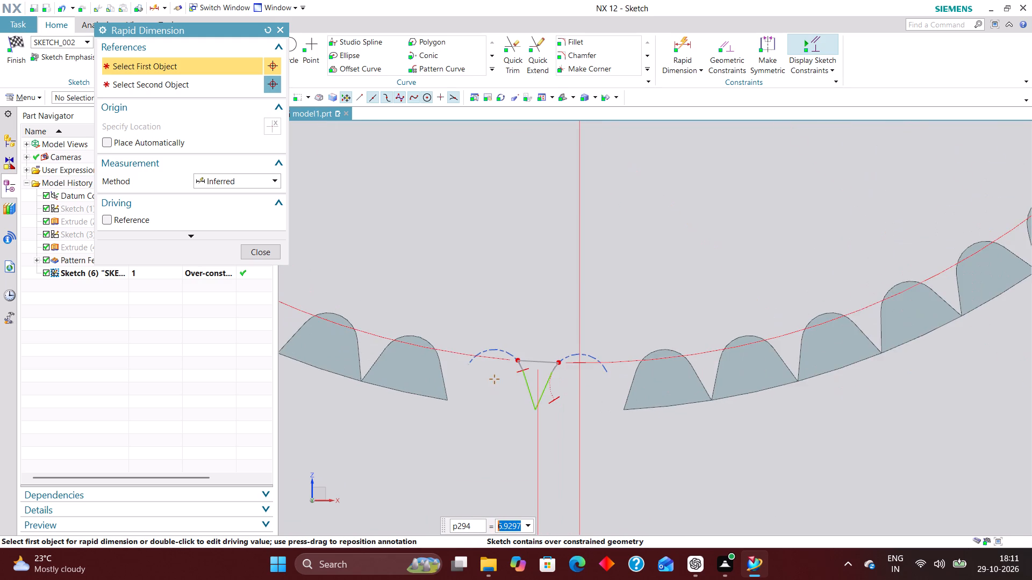
pyautogui.scroll(4, 557, 424)
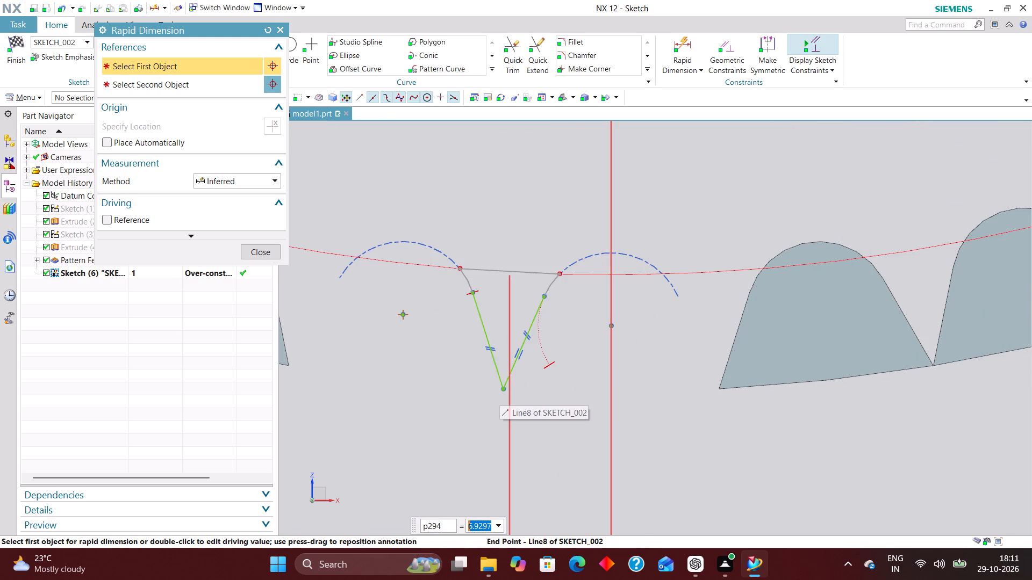
pyautogui.click(505, 393)
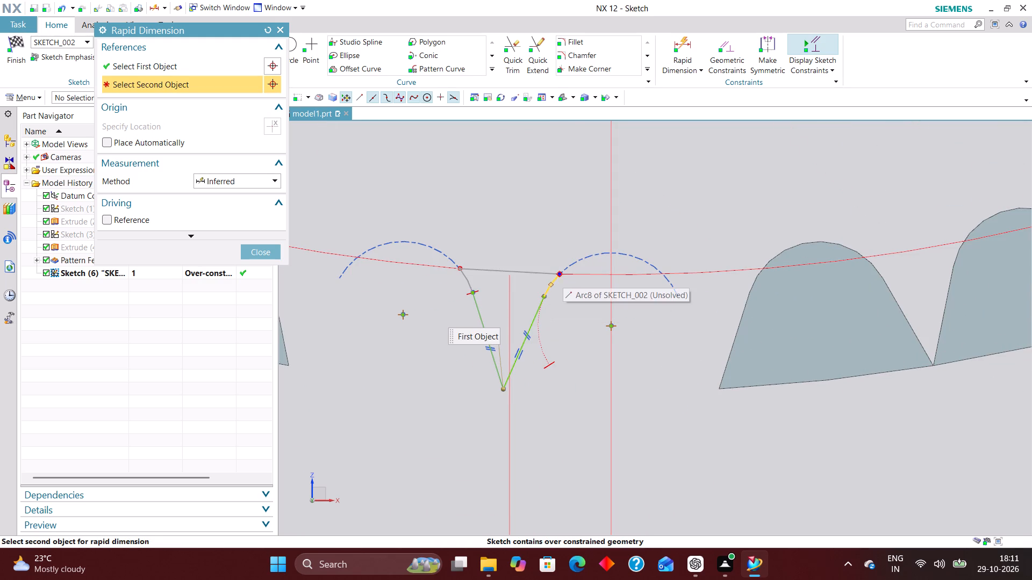
pyautogui.click(561, 273)
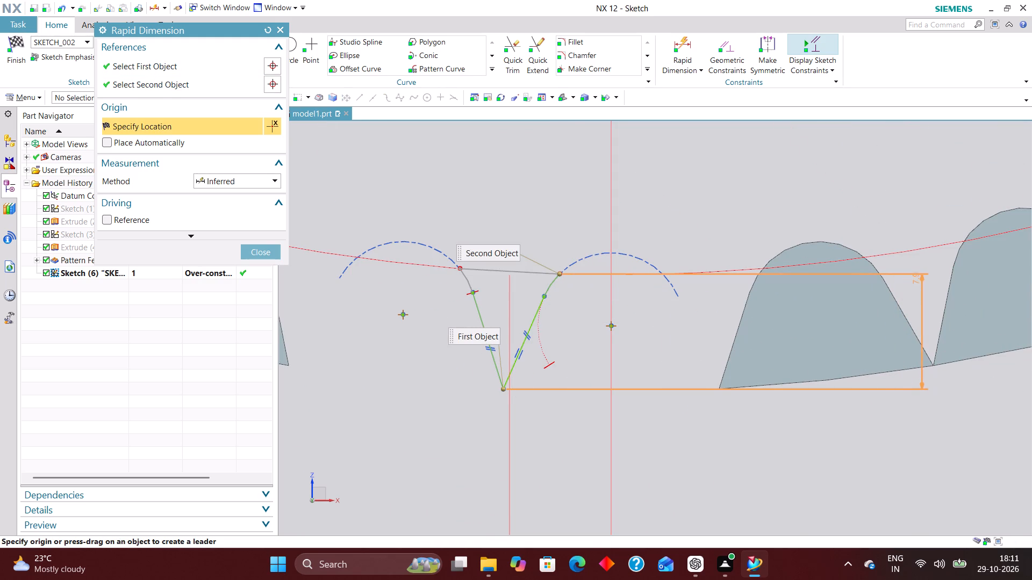
pyautogui.moveTo(951, 420); pyautogui.dragTo(952, 437)
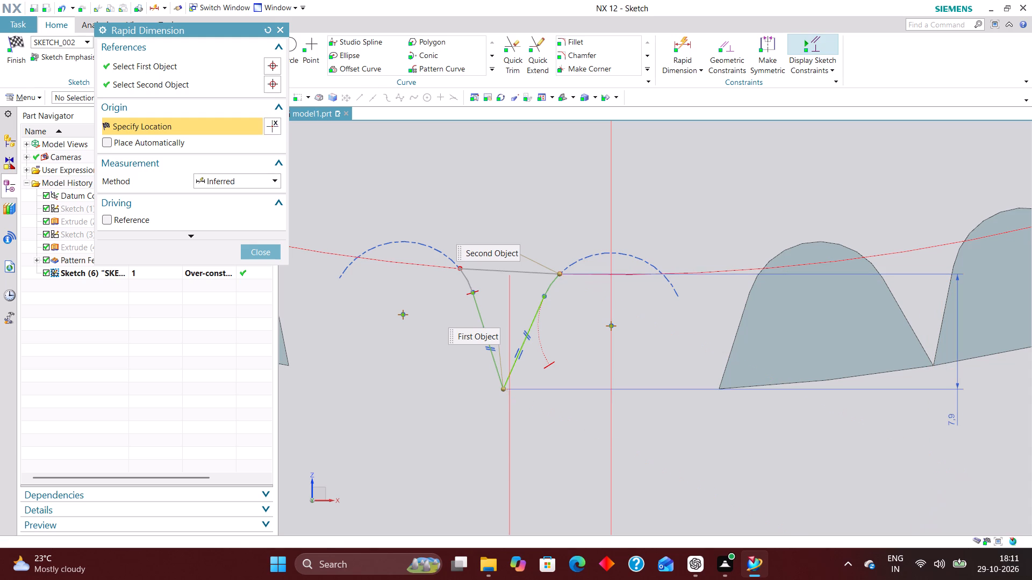
# Dimension the radius of the tooth's base segment on the large circle.
pyautogui.scroll(-2, 692, 330)
pyautogui.scroll(2, 541, 325)
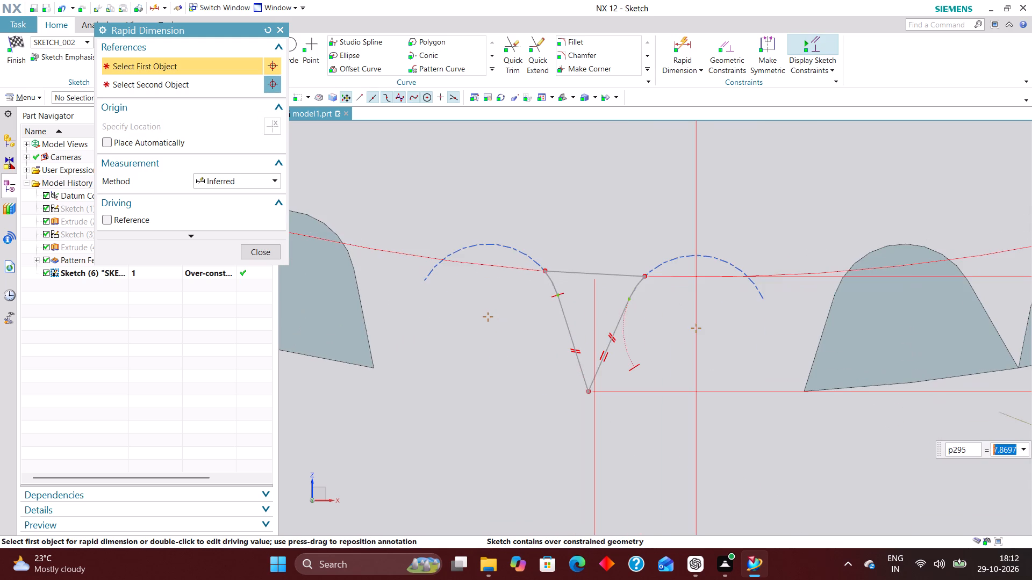
pyautogui.click(625, 275)
pyautogui.click(600, 173)
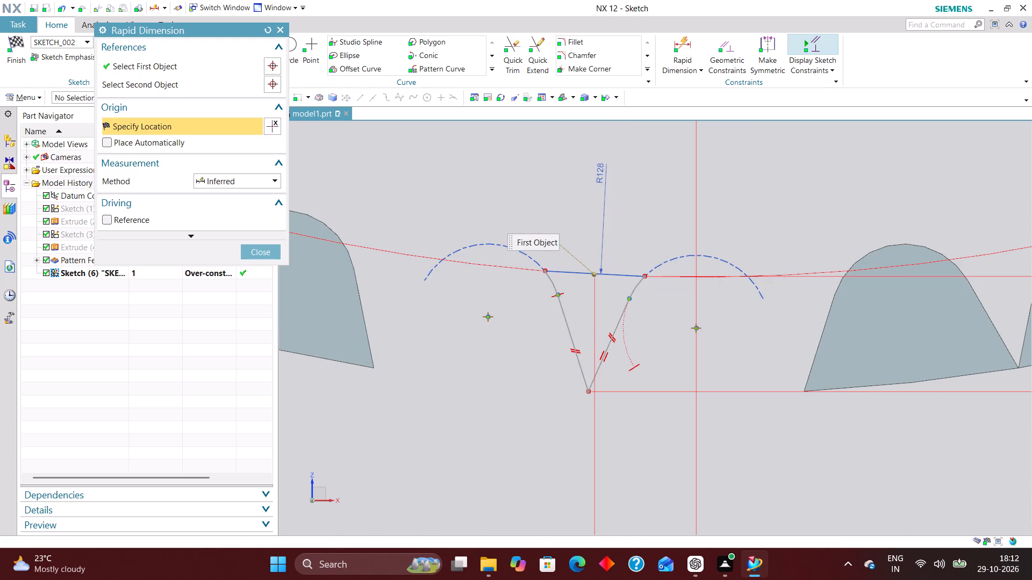
# Dimension the length of the tooth's left flank line.
pyautogui.scroll(-3, 518, 250)
pyautogui.scroll(-1, 547, 382)
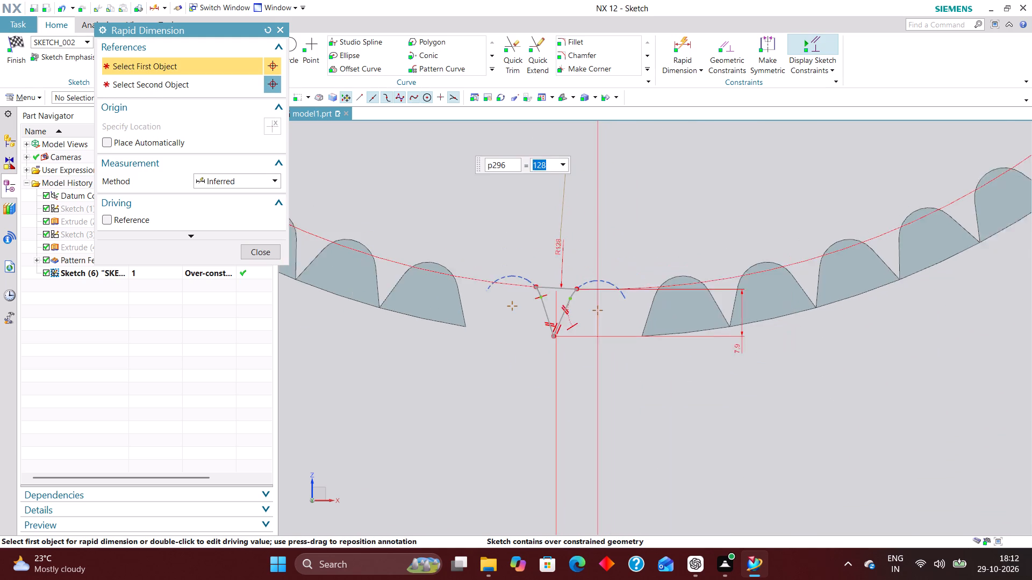
pyautogui.scroll(-1, 547, 383)
pyautogui.scroll(4, 541, 301)
pyautogui.scroll(3, 554, 348)
pyautogui.click(554, 347)
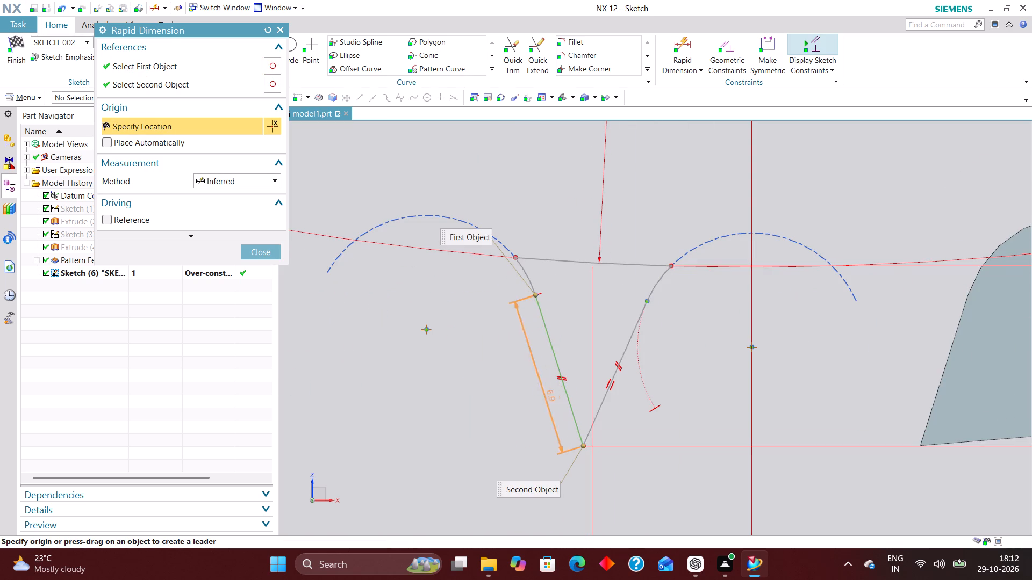
pyautogui.click(548, 410)
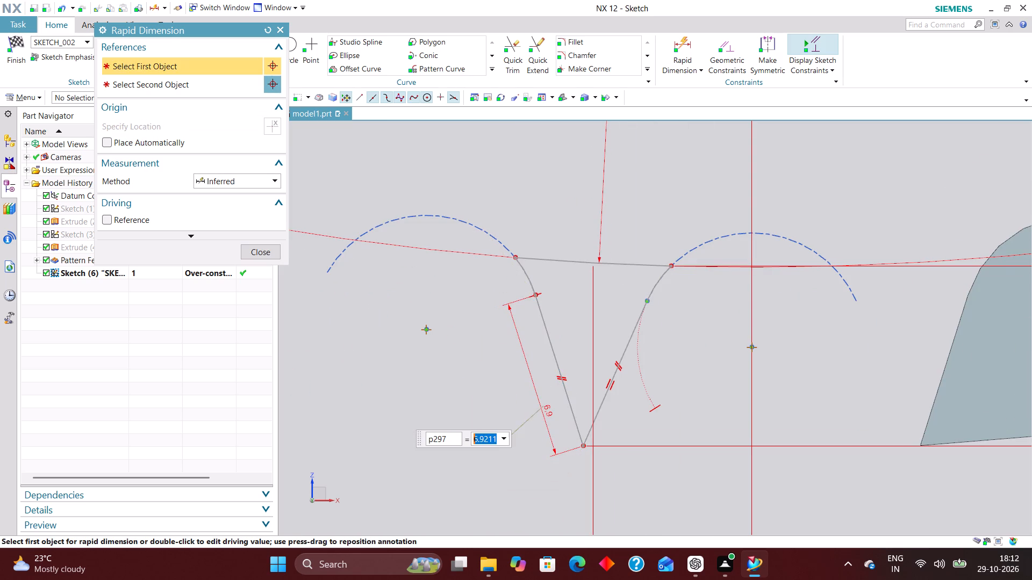
# Dimension the radii of both side arcs of the tooth profile and end dimensioning.
pyautogui.scroll(2, 528, 284)
pyautogui.click(531, 287)
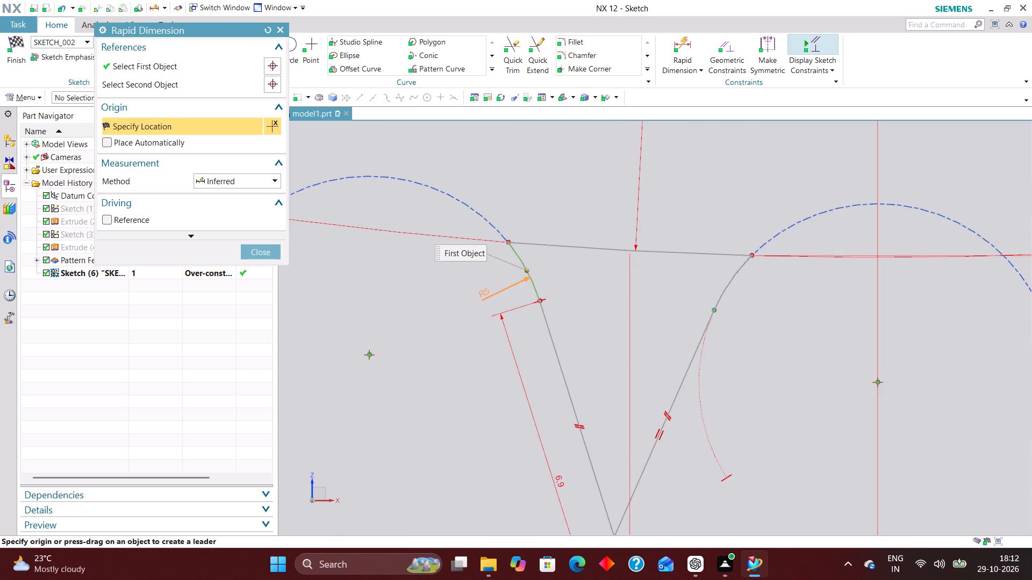
pyautogui.click(483, 293)
pyautogui.click(730, 287)
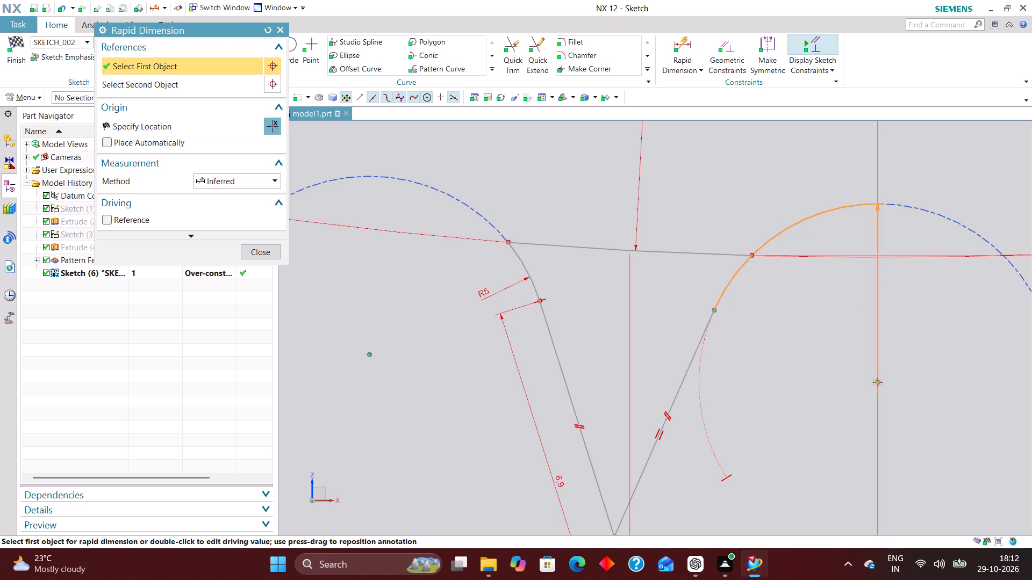
pyautogui.click(780, 310)
pyautogui.scroll(-4, 605, 230)
pyautogui.scroll(2, 636, 310)
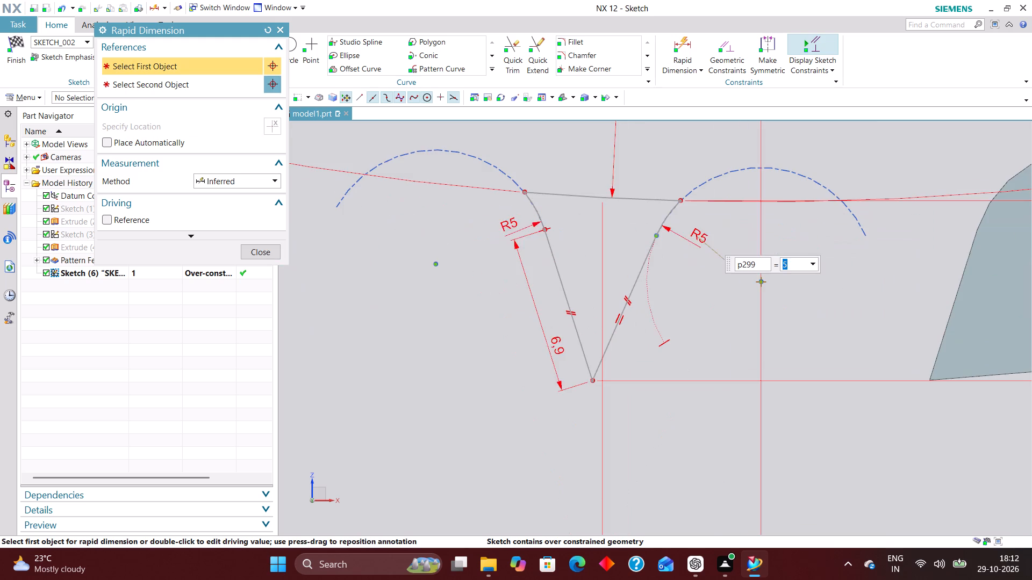
pyautogui.click(253, 242)
pyautogui.click(267, 252)
pyautogui.scroll(-3, 564, 273)
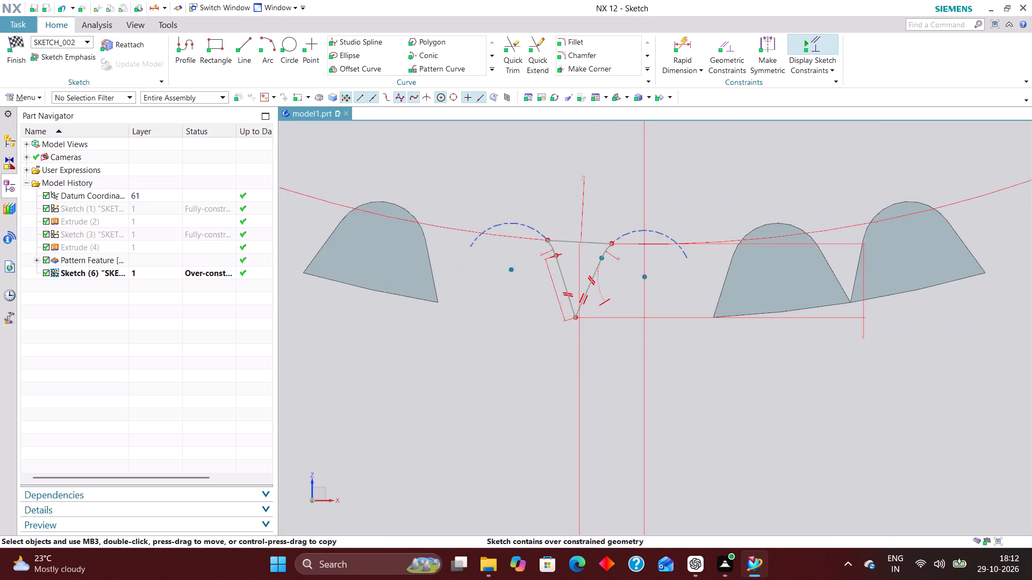
pyautogui.scroll(-1, 563, 274)
pyautogui.scroll(2, 617, 301)
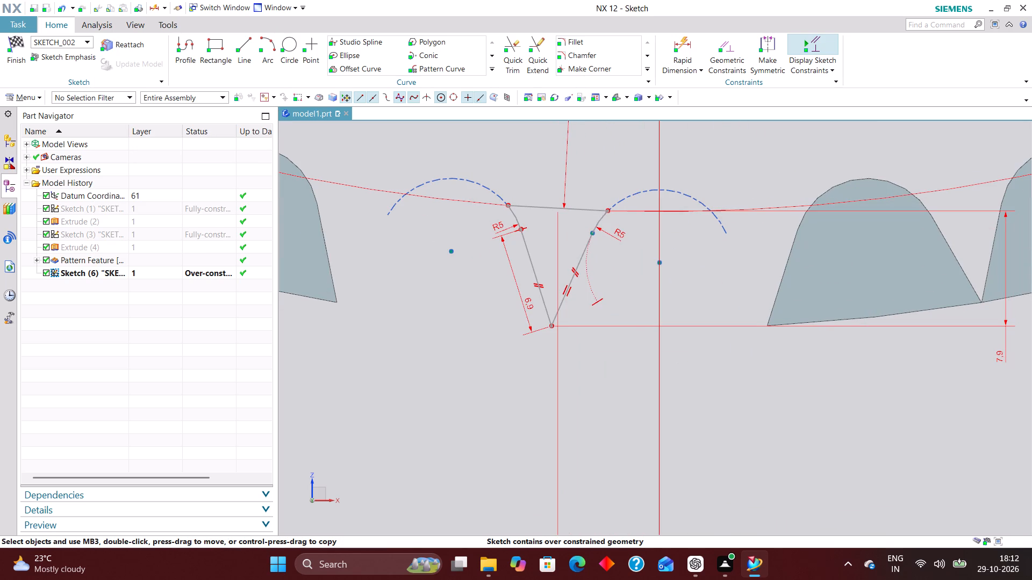
# Finish the tooth profile sketch and return to modeling.
pyautogui.click(17, 38)
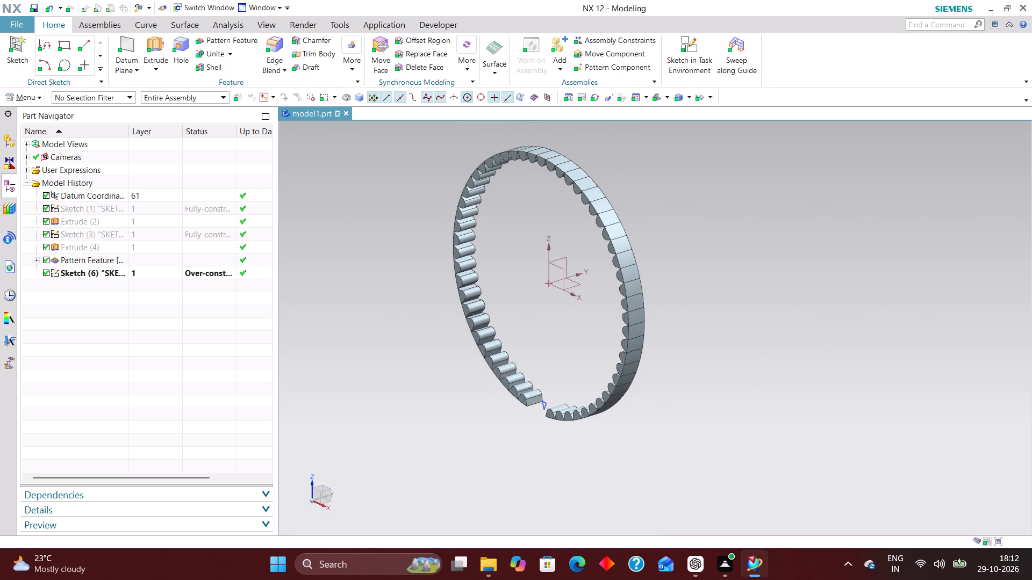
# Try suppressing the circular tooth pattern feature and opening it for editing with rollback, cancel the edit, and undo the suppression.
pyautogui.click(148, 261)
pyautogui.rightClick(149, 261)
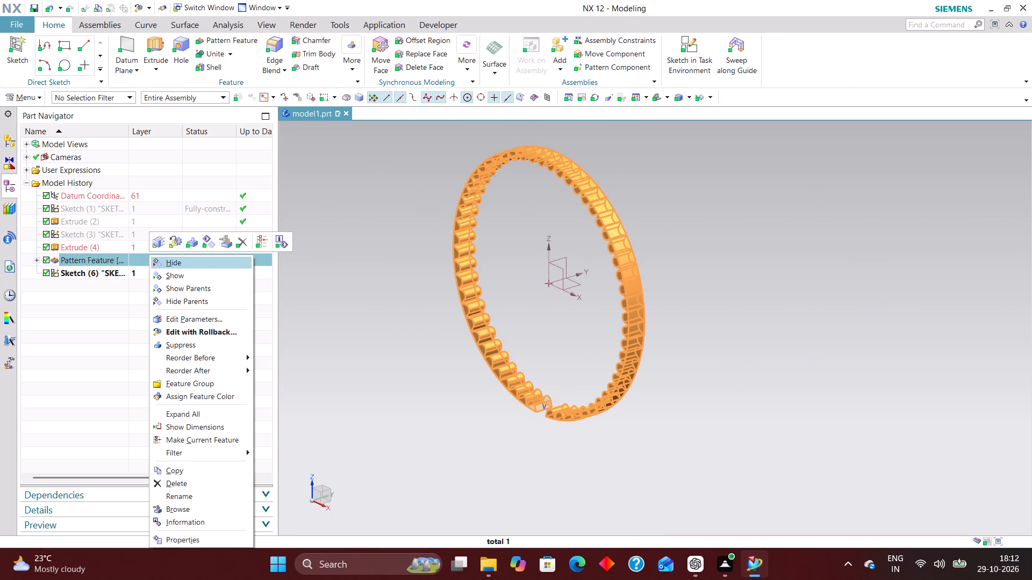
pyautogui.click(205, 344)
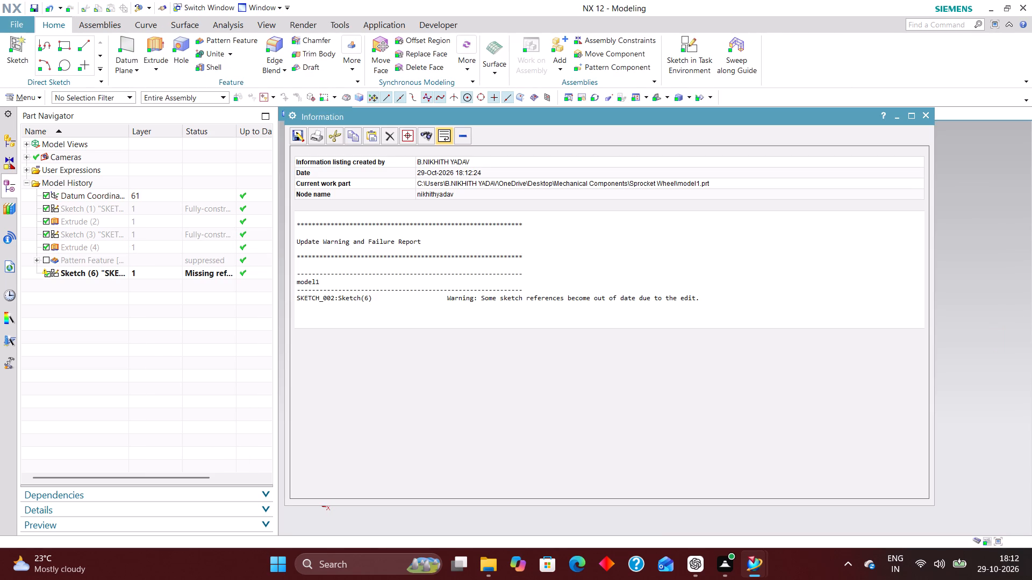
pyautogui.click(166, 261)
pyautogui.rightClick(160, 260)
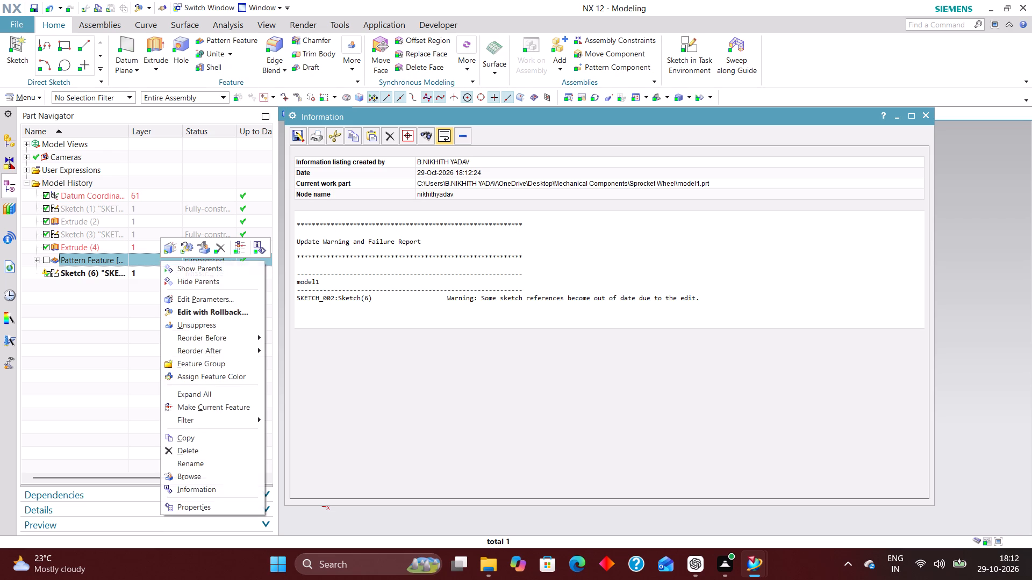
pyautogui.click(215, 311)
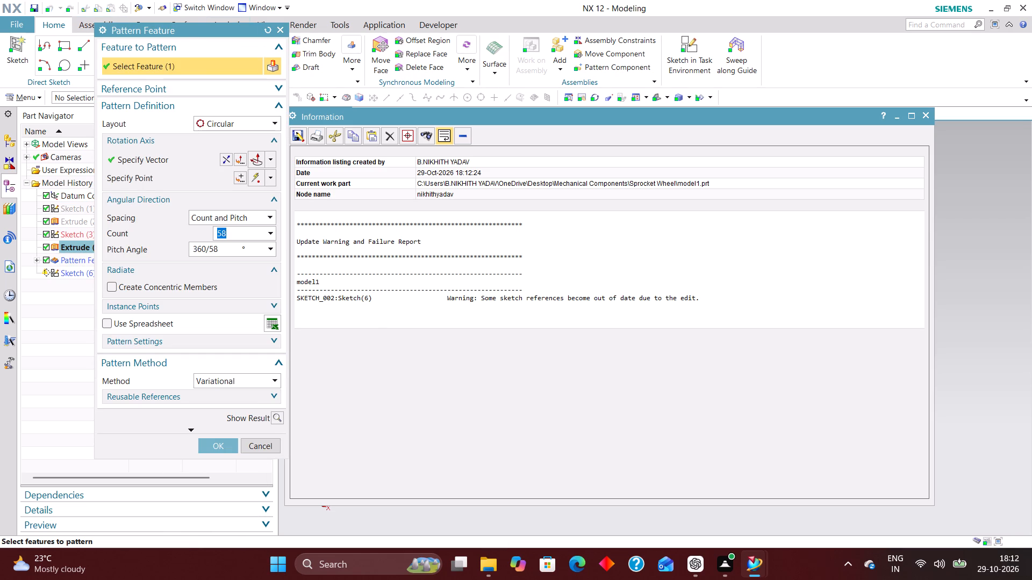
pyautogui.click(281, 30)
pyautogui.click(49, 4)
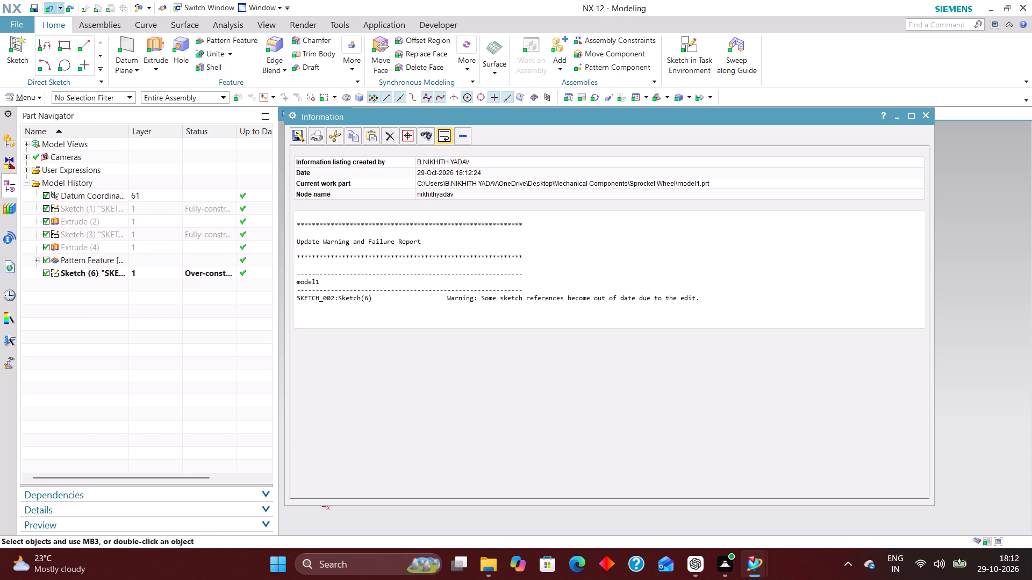
# Reopen the tooth profile sketch, Sketch (6), with rollback and dismiss the messages covering the view.
pyautogui.click(152, 271)
pyautogui.rightClick(153, 272)
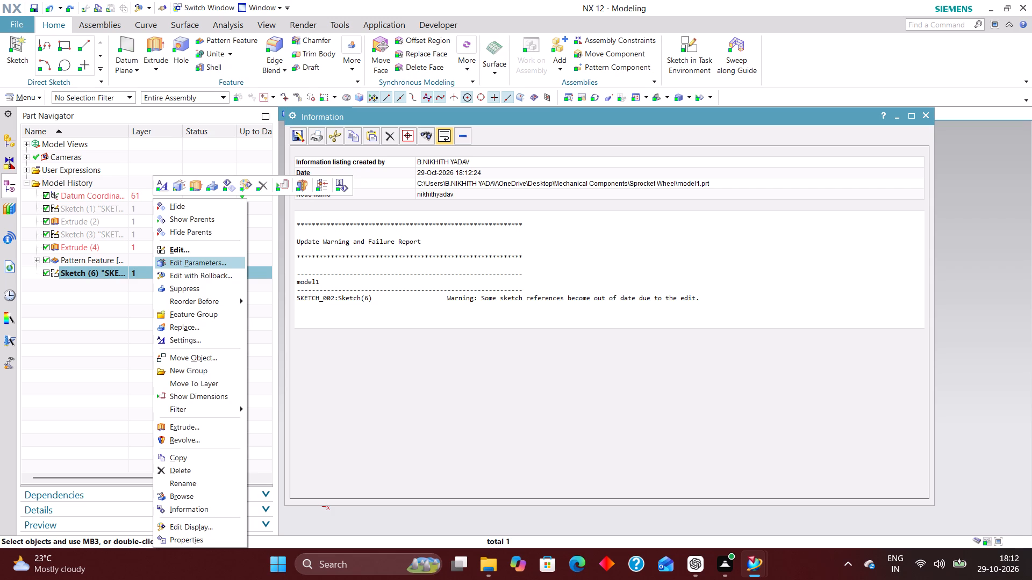
pyautogui.click(204, 275)
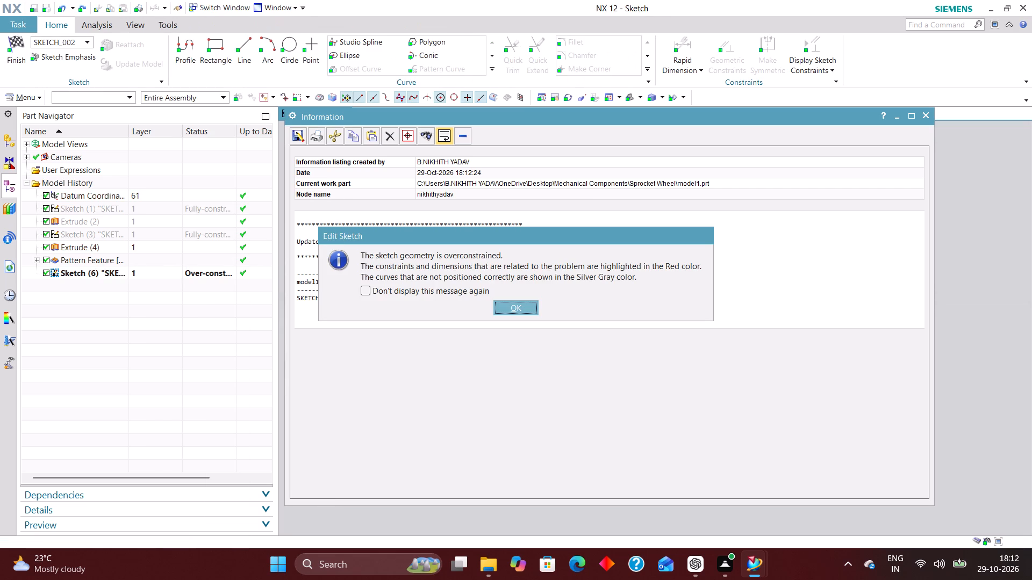
pyautogui.click(512, 302)
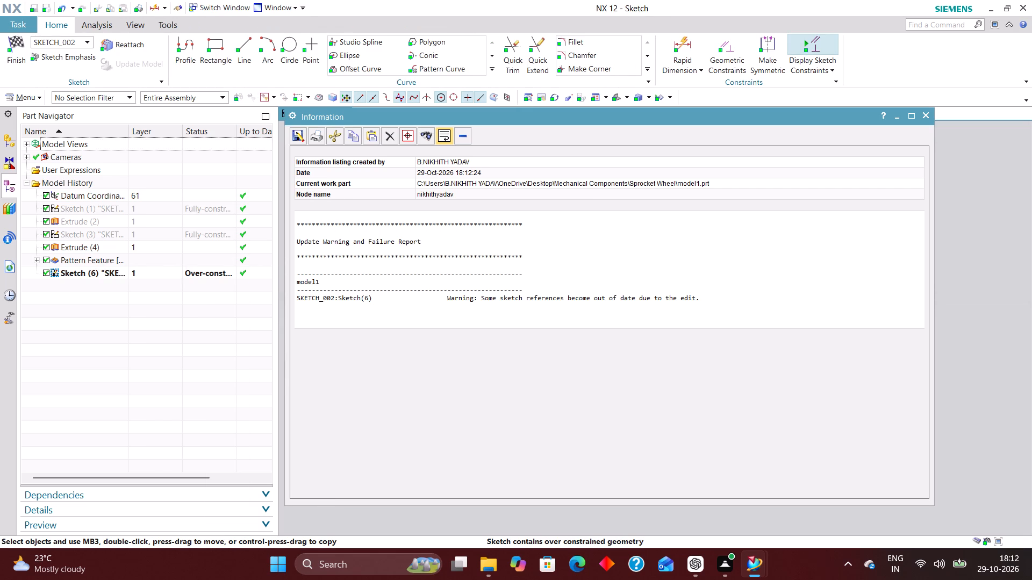
pyautogui.click(930, 112)
# Delete the constraints at the center of the profile's right side arc and hide the tooth body overlapping it.
pyautogui.scroll(7, 674, 481)
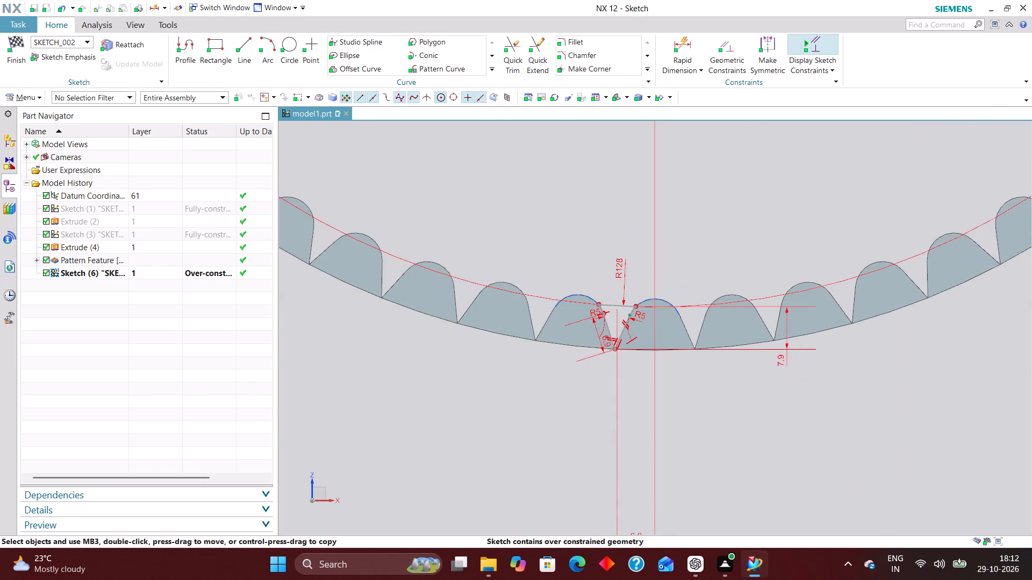
pyautogui.scroll(5, 639, 278)
pyautogui.scroll(5, 576, 407)
pyautogui.scroll(-3, 591, 334)
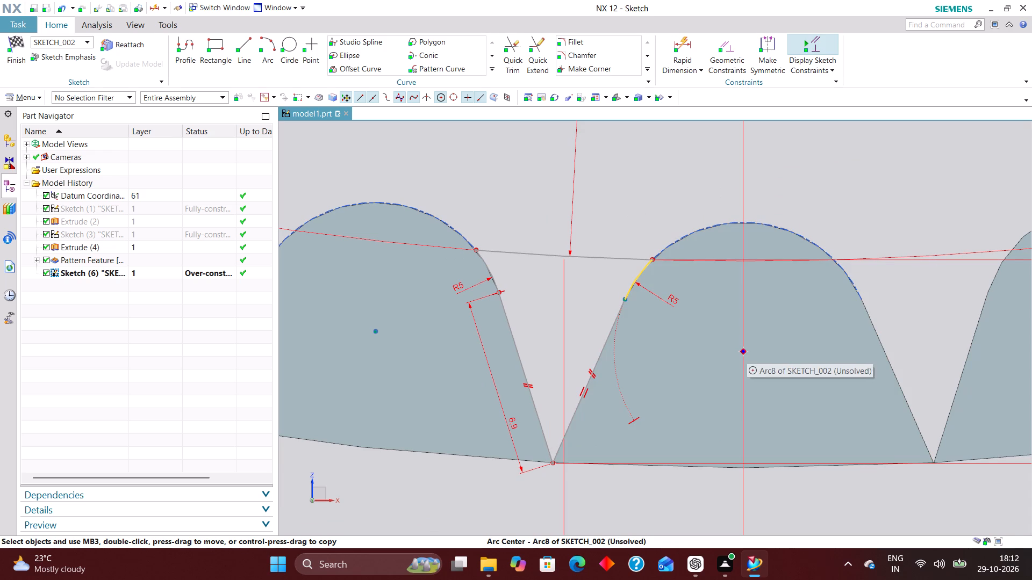
pyautogui.moveTo(747, 350); pyautogui.dragTo(648, 349, button='right')
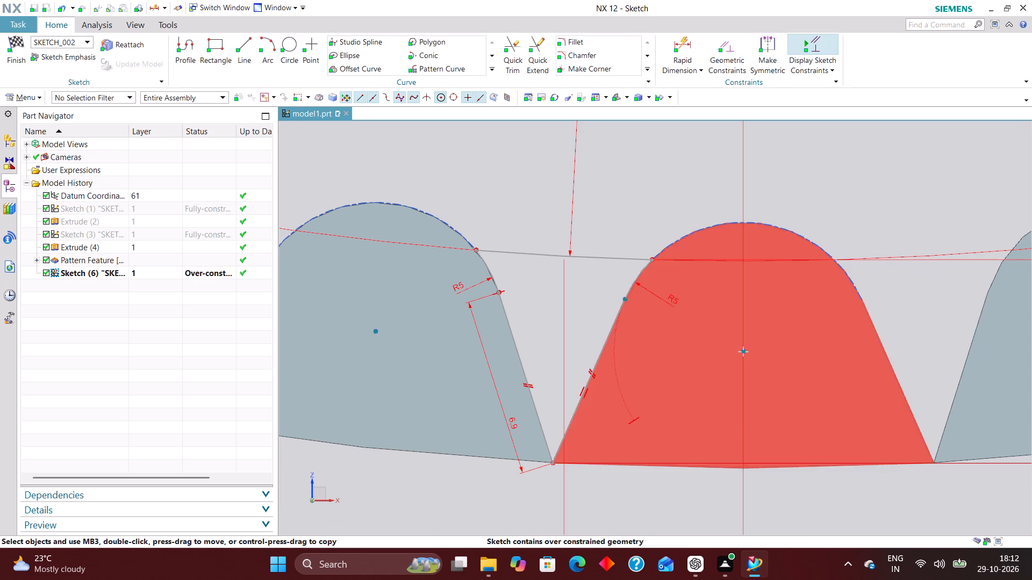
pyautogui.moveTo(745, 353); pyautogui.dragTo(538, 334, button='right')
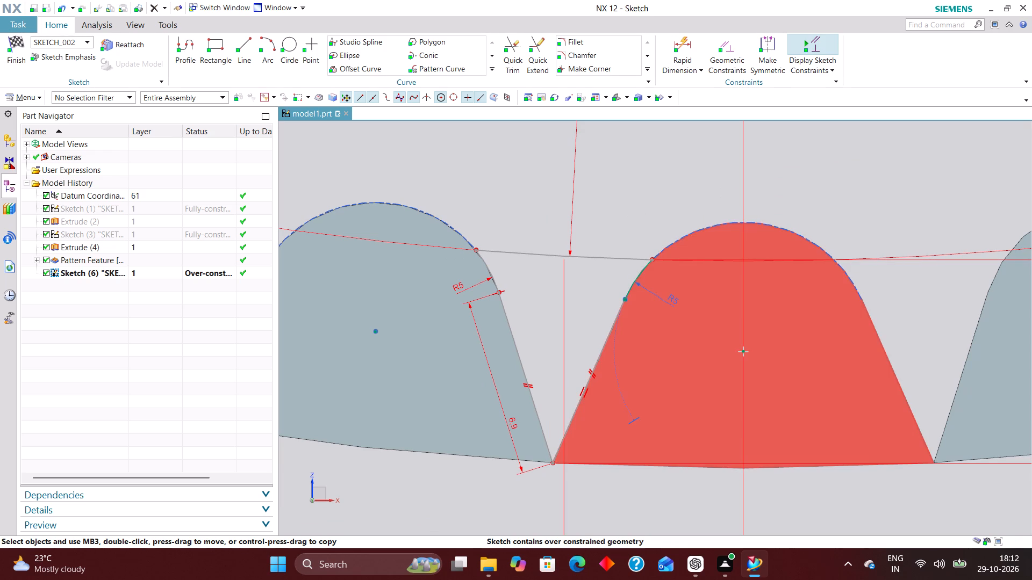
pyautogui.moveTo(758, 290); pyautogui.dragTo(754, 519, button='right')
# Delete the constraint at the point where the right side arc meets the base segment.
pyautogui.scroll(-2, 803, 375)
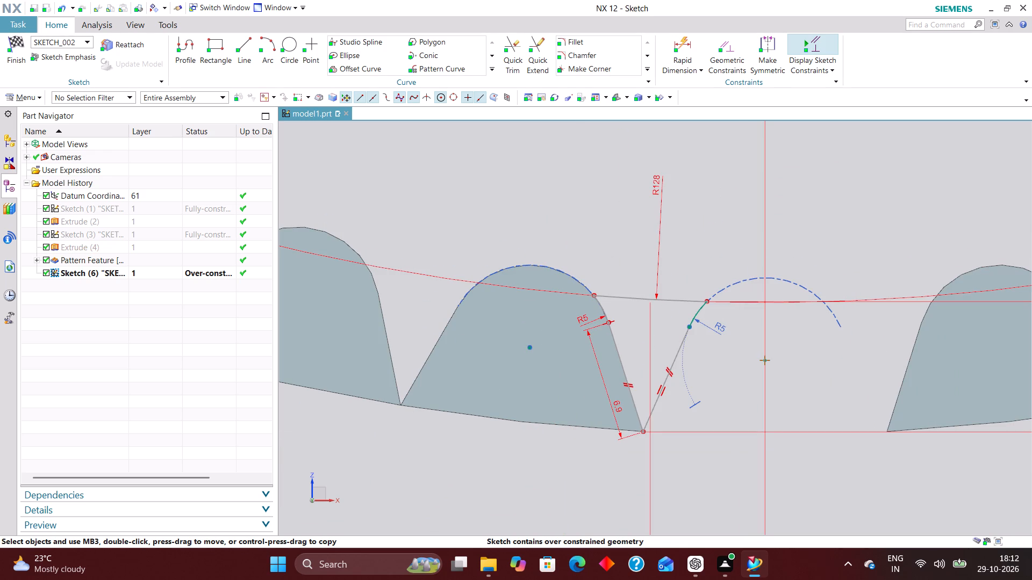
pyautogui.scroll(5, 704, 311)
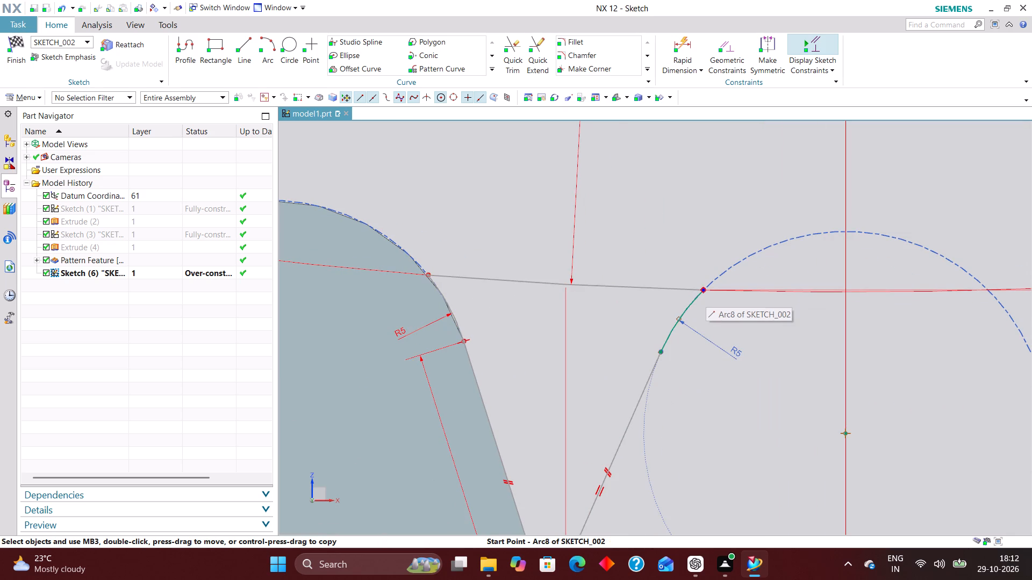
pyautogui.moveTo(707, 296); pyautogui.dragTo(642, 288, button='right')
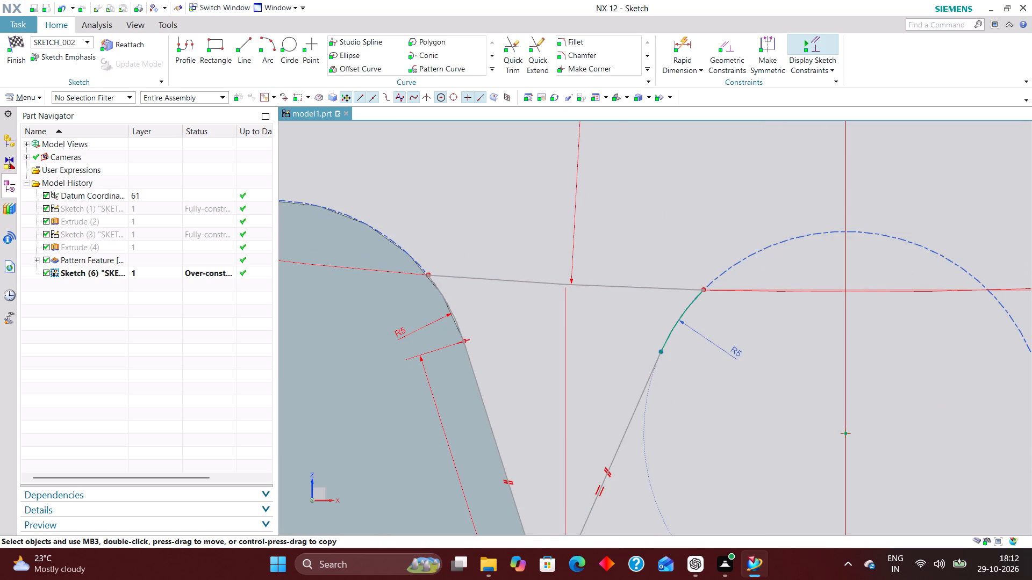
pyautogui.moveTo(709, 294); pyautogui.dragTo(668, 287, button='right')
# Hide the tooth body behind the profile's left side arc and delete the constraints at that arc's center.
pyautogui.scroll(-4, 746, 313)
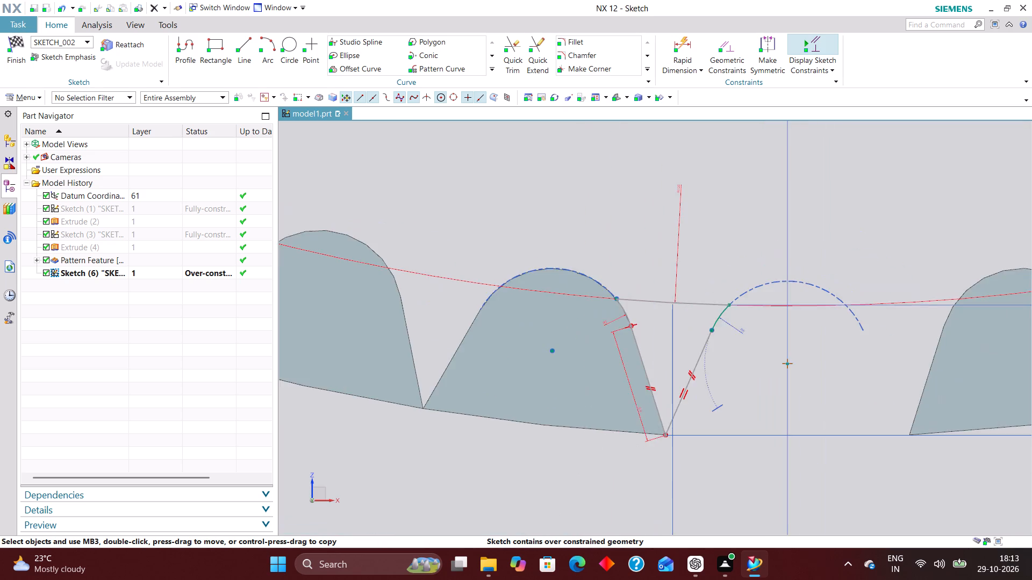
pyautogui.scroll(5, 608, 317)
pyautogui.moveTo(590, 282); pyautogui.dragTo(565, 462, button='right')
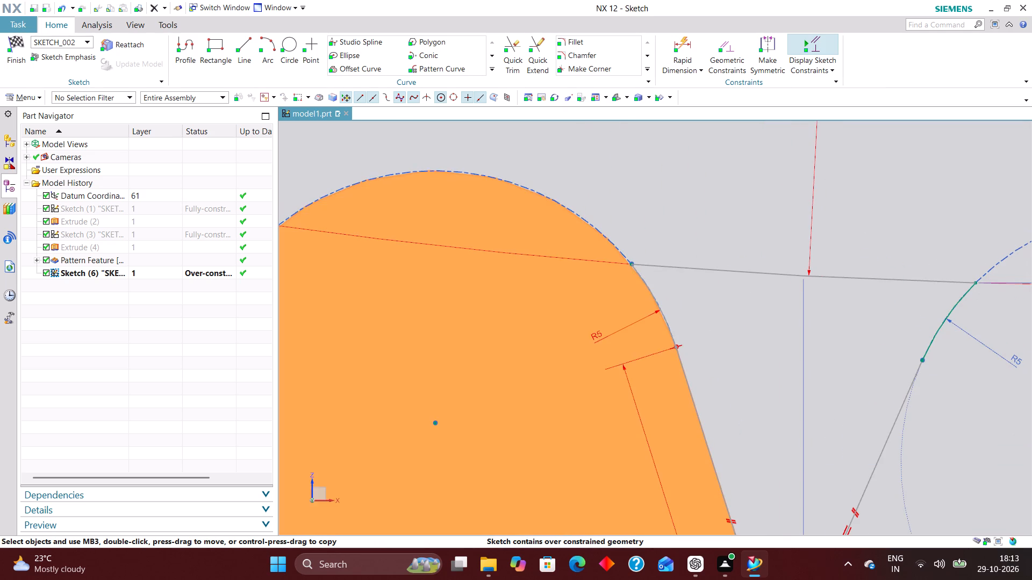
pyautogui.scroll(-2, 604, 357)
pyautogui.moveTo(491, 401); pyautogui.dragTo(375, 396, button='right')
pyautogui.moveTo(499, 401); pyautogui.dragTo(311, 397, button='right')
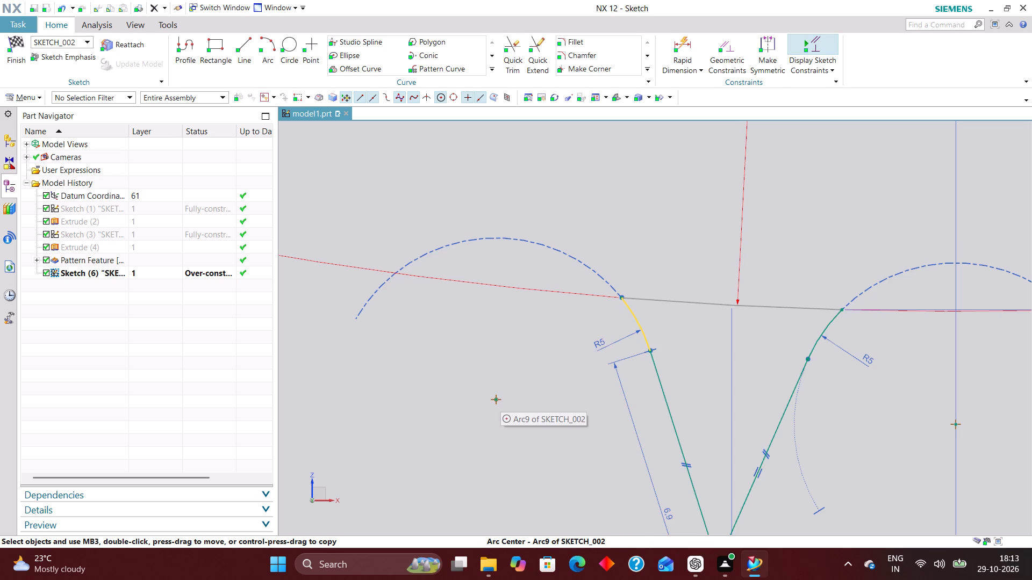
# Delete the over-constraining relation that ties the profile's base segment to the large circle.
pyautogui.scroll(-2, 484, 409)
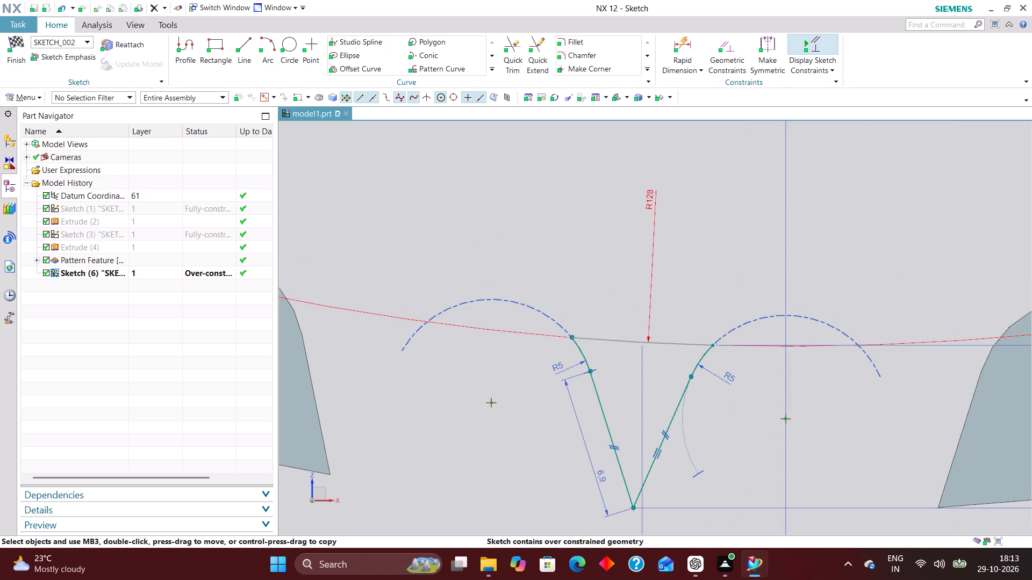
pyautogui.scroll(-2, 606, 406)
pyautogui.scroll(4, 621, 351)
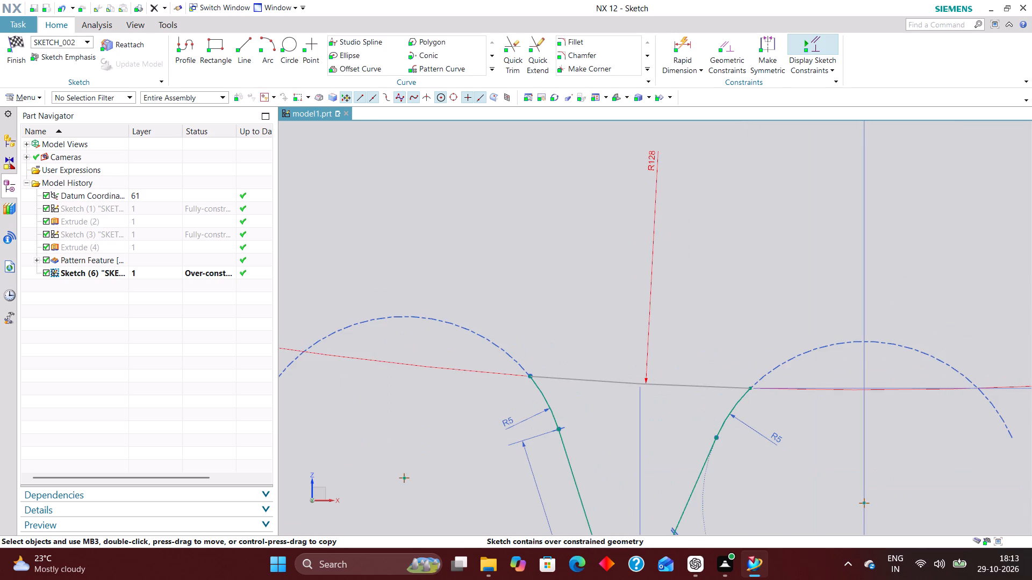
pyautogui.moveTo(490, 371); pyautogui.dragTo(445, 371, button='right')
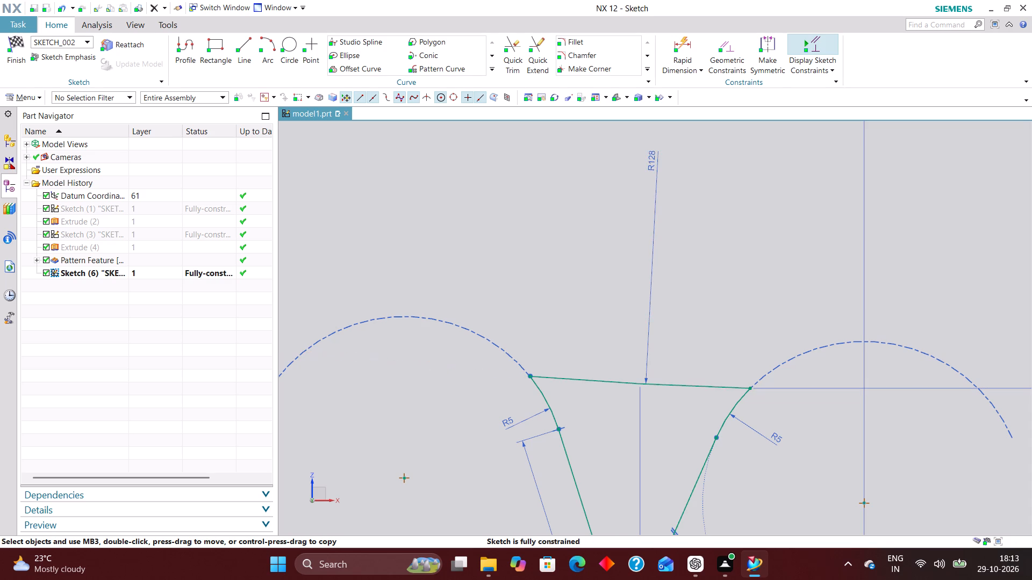
# Delete the tangent constraint on the profile's right side arc.
pyautogui.scroll(-4, 552, 380)
pyautogui.scroll(-1, 503, 398)
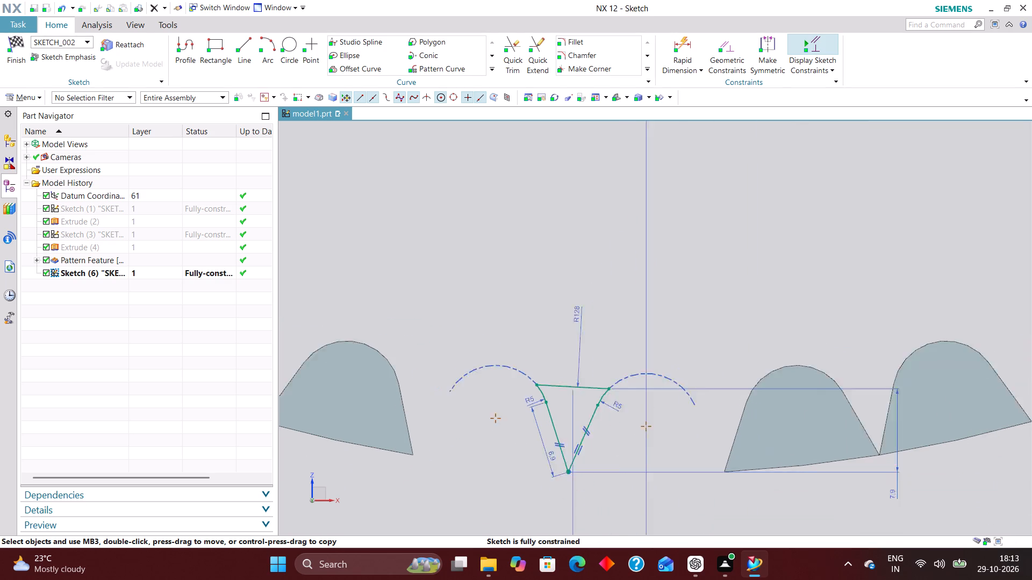
pyautogui.scroll(-1, 504, 401)
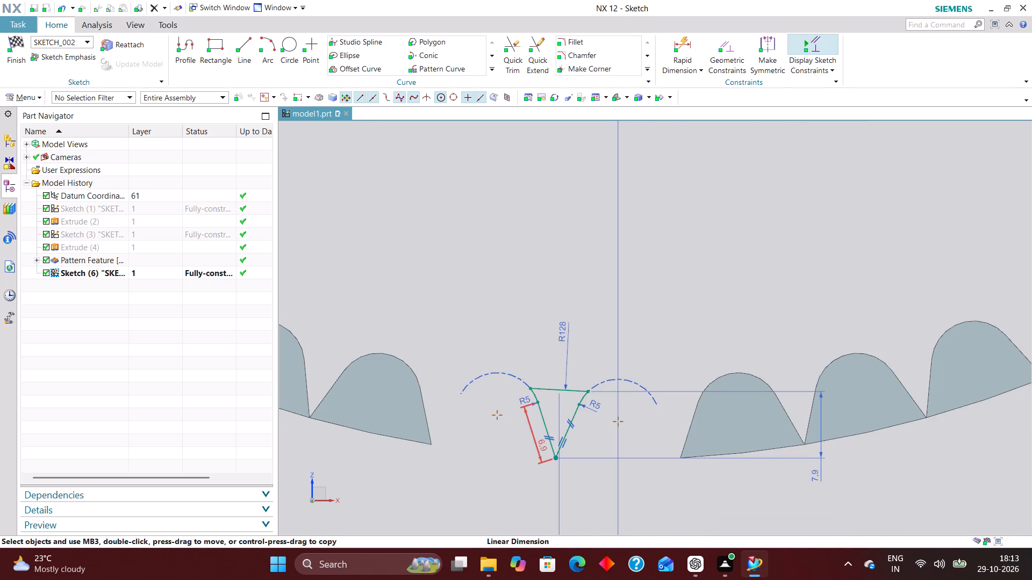
pyautogui.scroll(3, 549, 456)
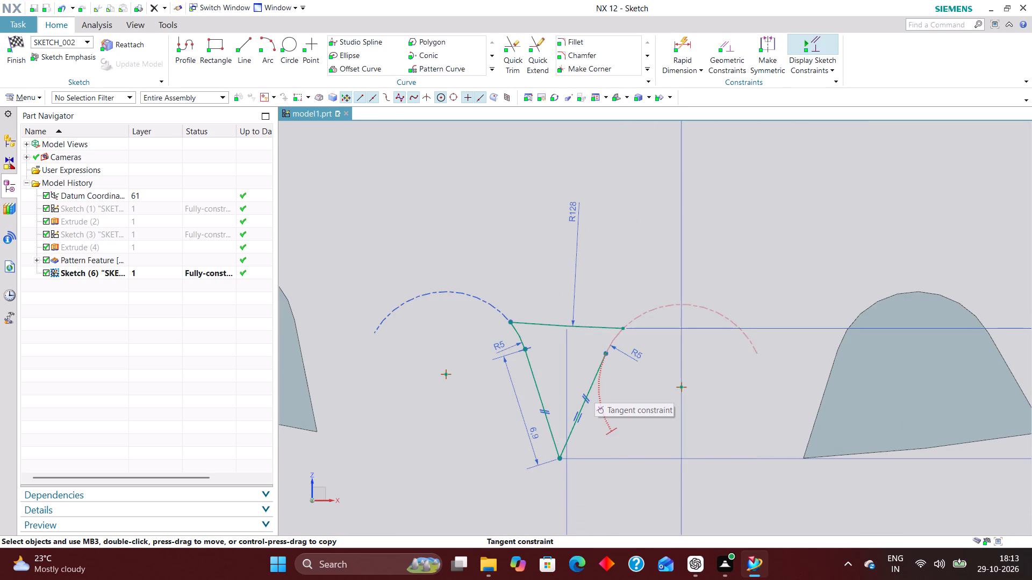
pyautogui.moveTo(594, 392); pyautogui.dragTo(536, 374, button='right')
pyautogui.moveTo(616, 429); pyautogui.dragTo(511, 440, button='right')
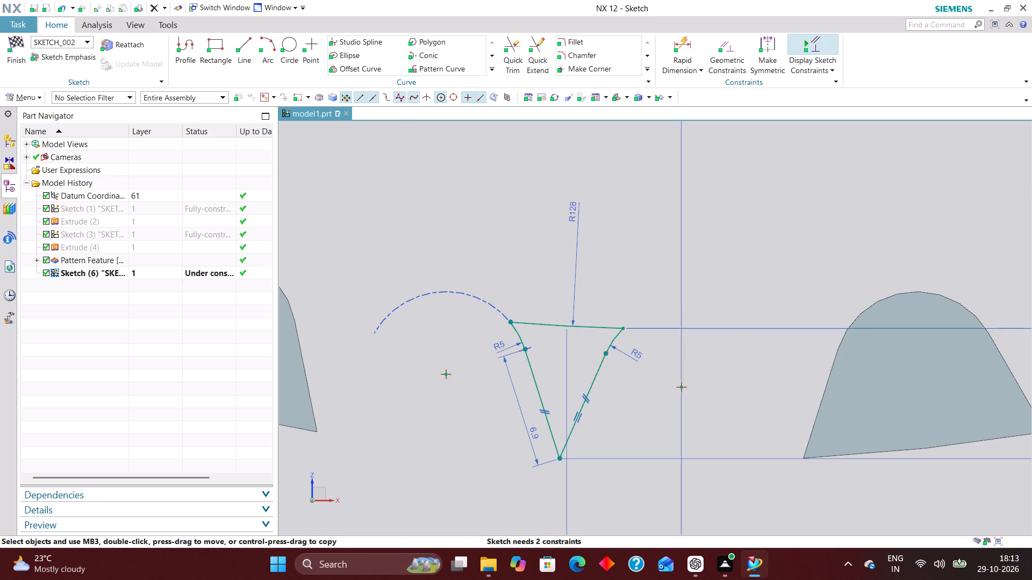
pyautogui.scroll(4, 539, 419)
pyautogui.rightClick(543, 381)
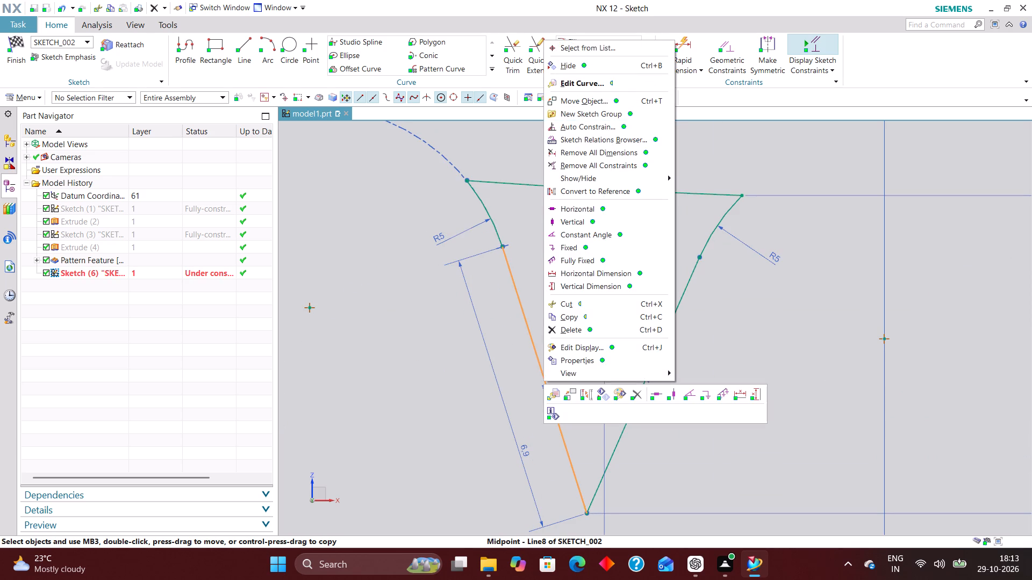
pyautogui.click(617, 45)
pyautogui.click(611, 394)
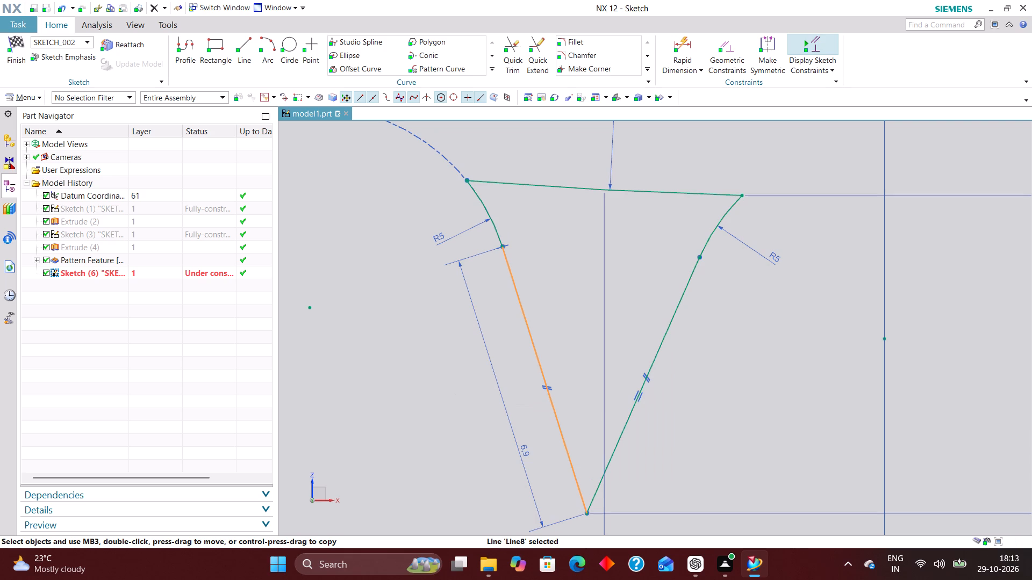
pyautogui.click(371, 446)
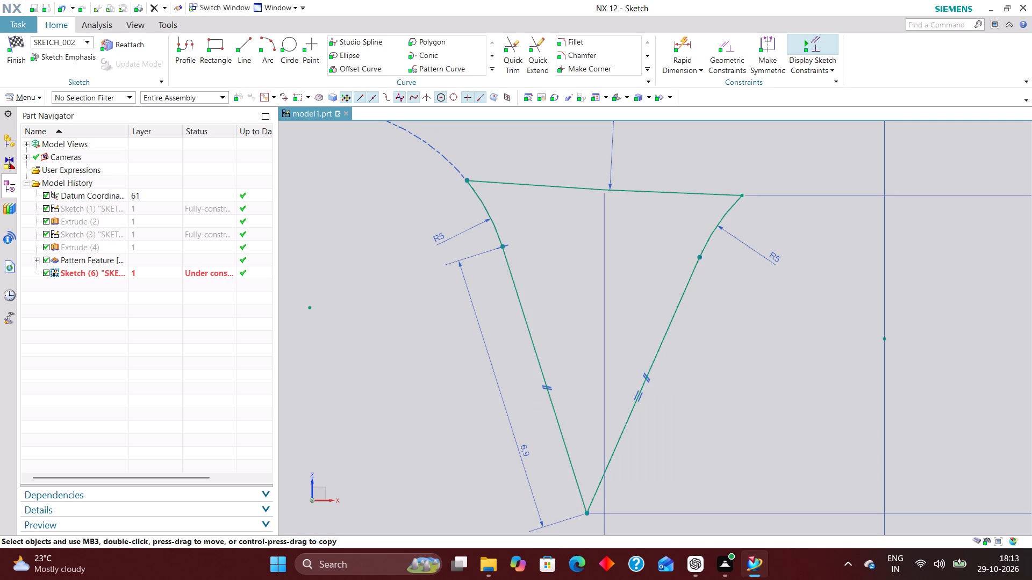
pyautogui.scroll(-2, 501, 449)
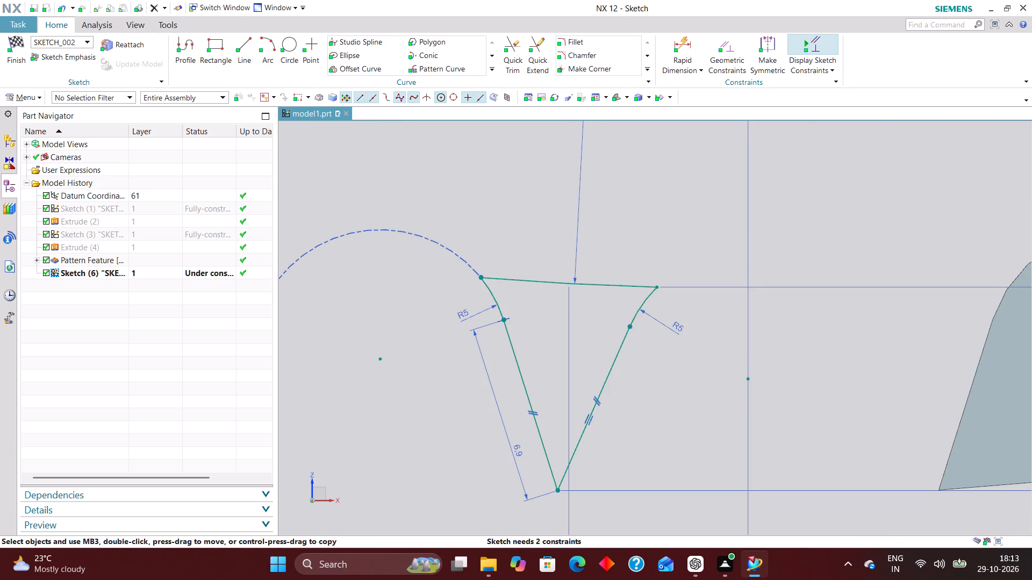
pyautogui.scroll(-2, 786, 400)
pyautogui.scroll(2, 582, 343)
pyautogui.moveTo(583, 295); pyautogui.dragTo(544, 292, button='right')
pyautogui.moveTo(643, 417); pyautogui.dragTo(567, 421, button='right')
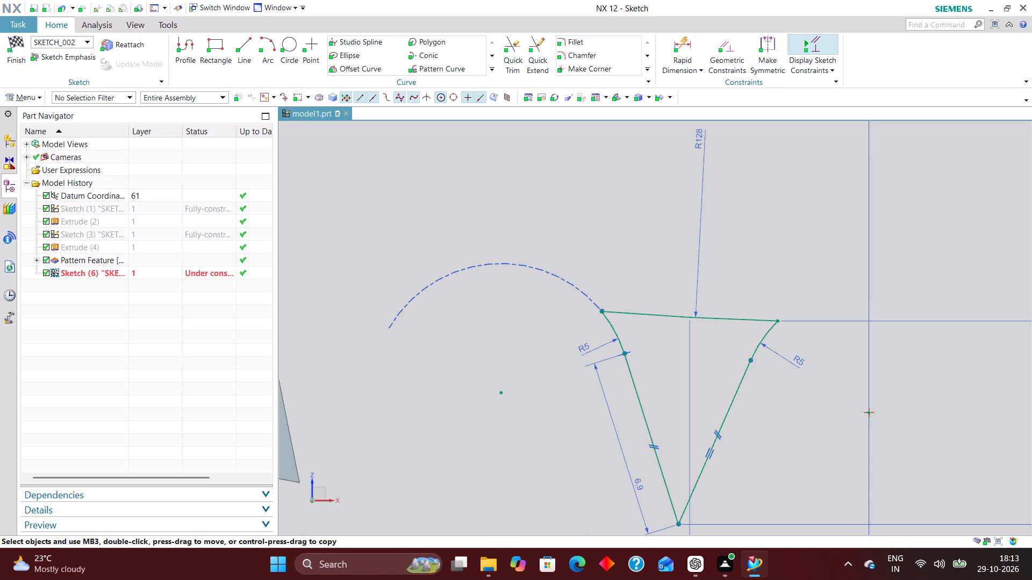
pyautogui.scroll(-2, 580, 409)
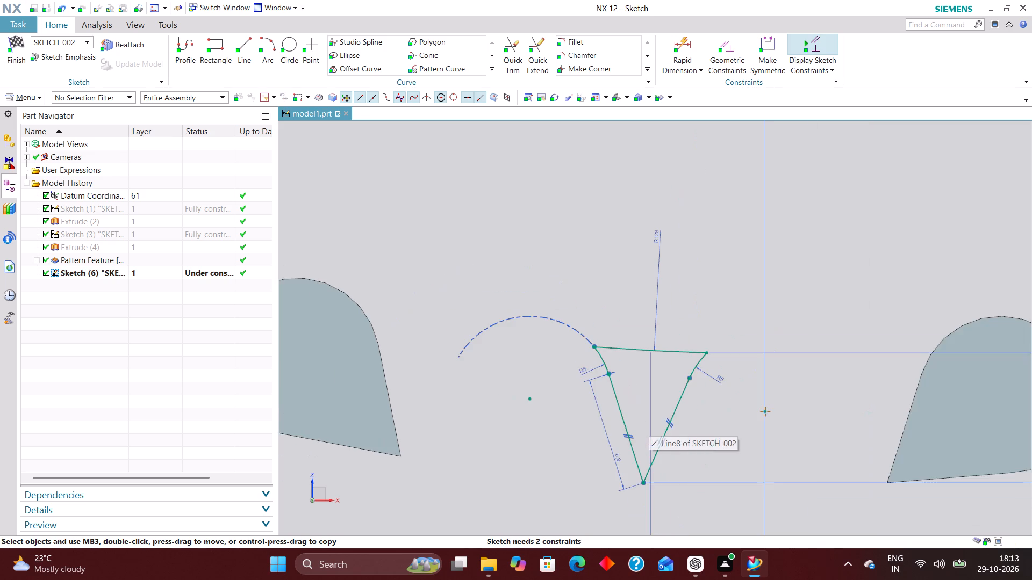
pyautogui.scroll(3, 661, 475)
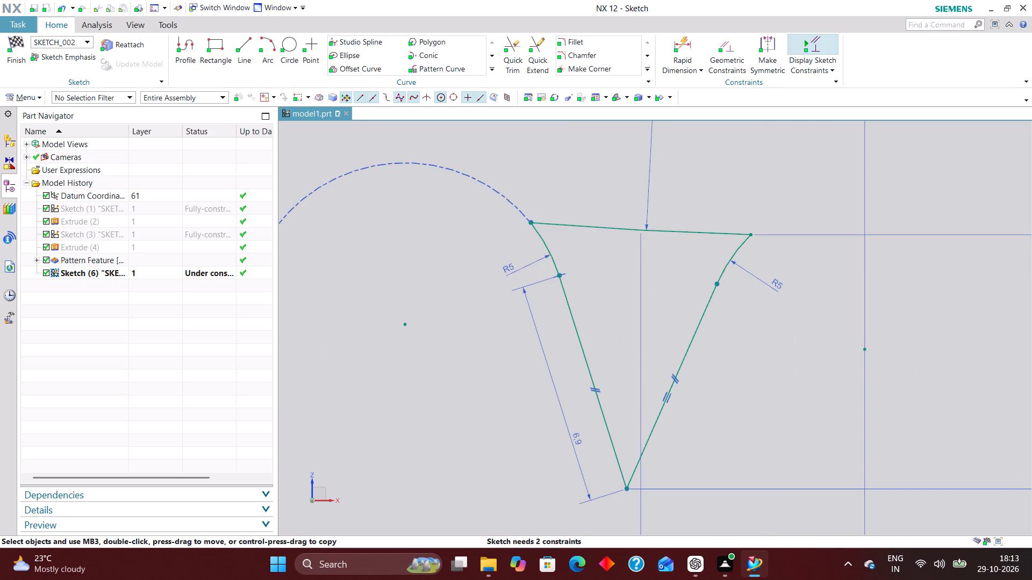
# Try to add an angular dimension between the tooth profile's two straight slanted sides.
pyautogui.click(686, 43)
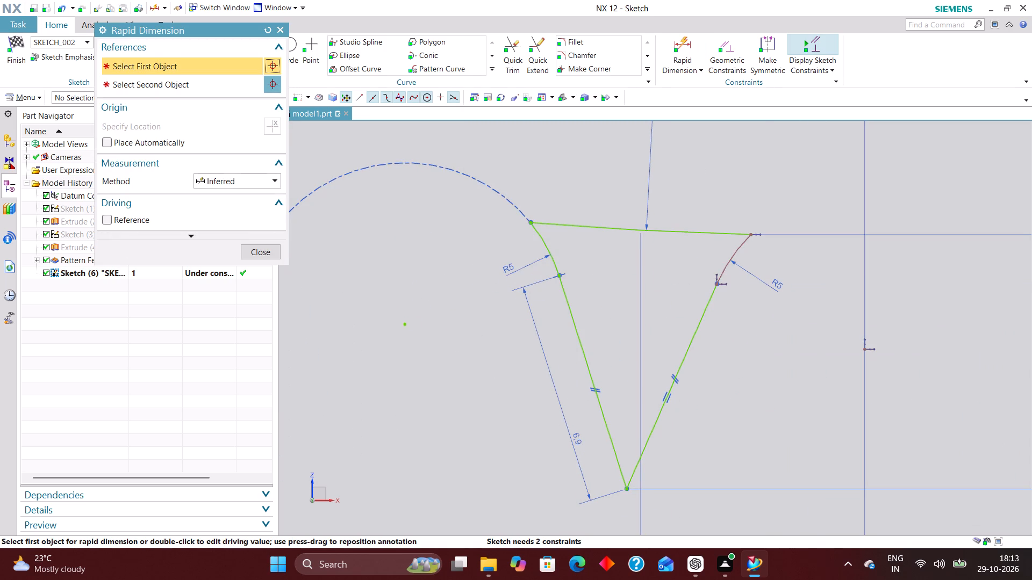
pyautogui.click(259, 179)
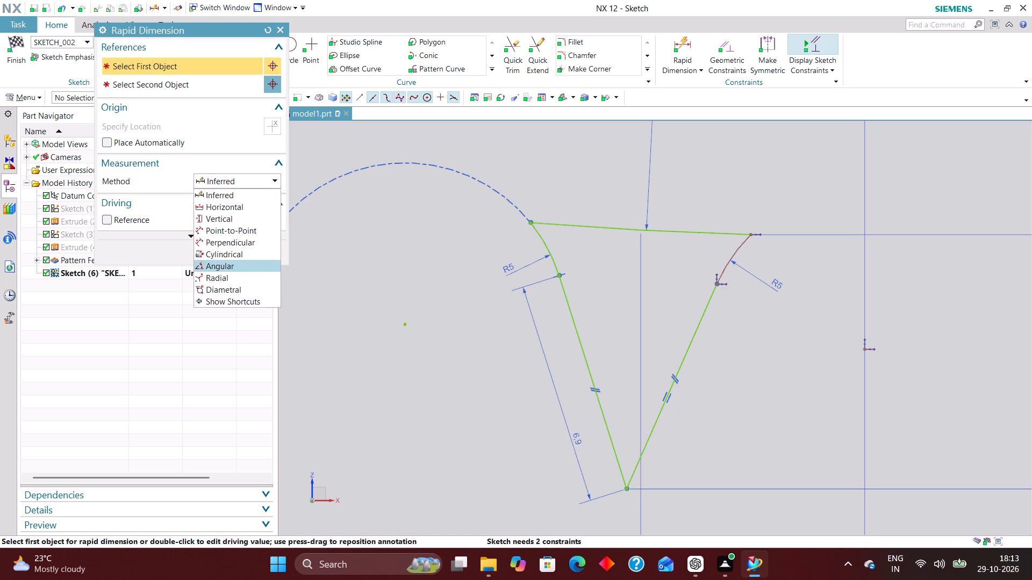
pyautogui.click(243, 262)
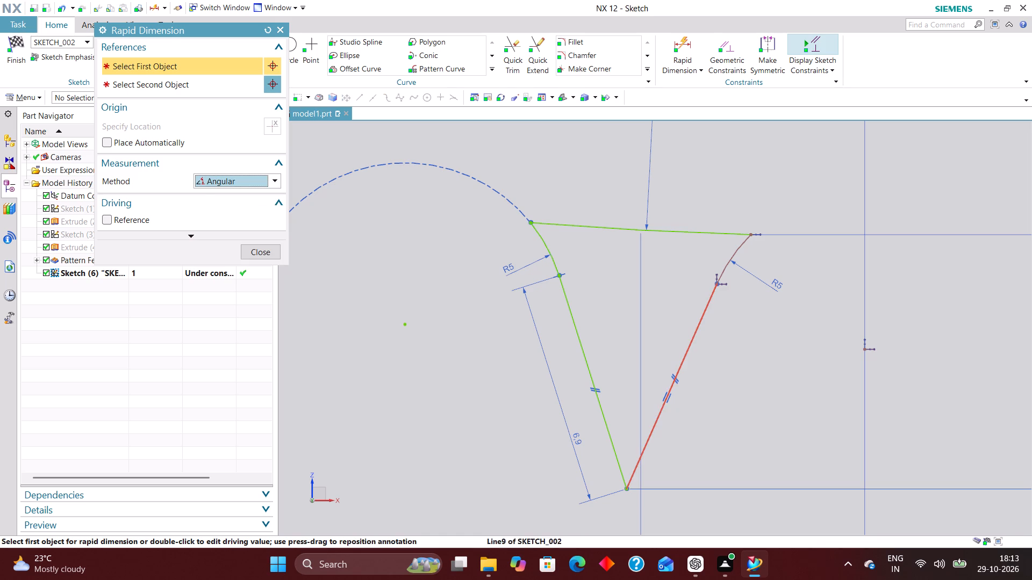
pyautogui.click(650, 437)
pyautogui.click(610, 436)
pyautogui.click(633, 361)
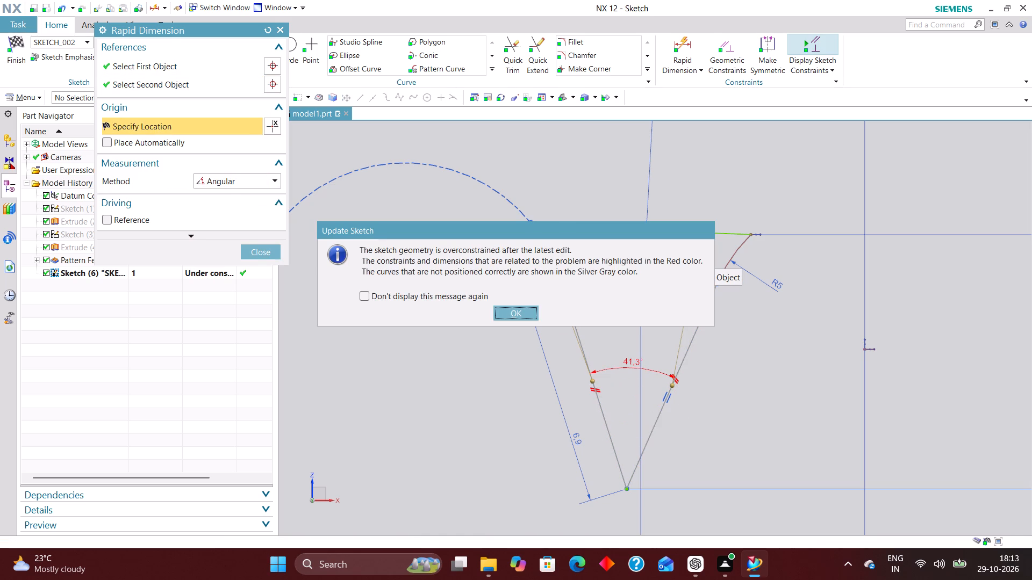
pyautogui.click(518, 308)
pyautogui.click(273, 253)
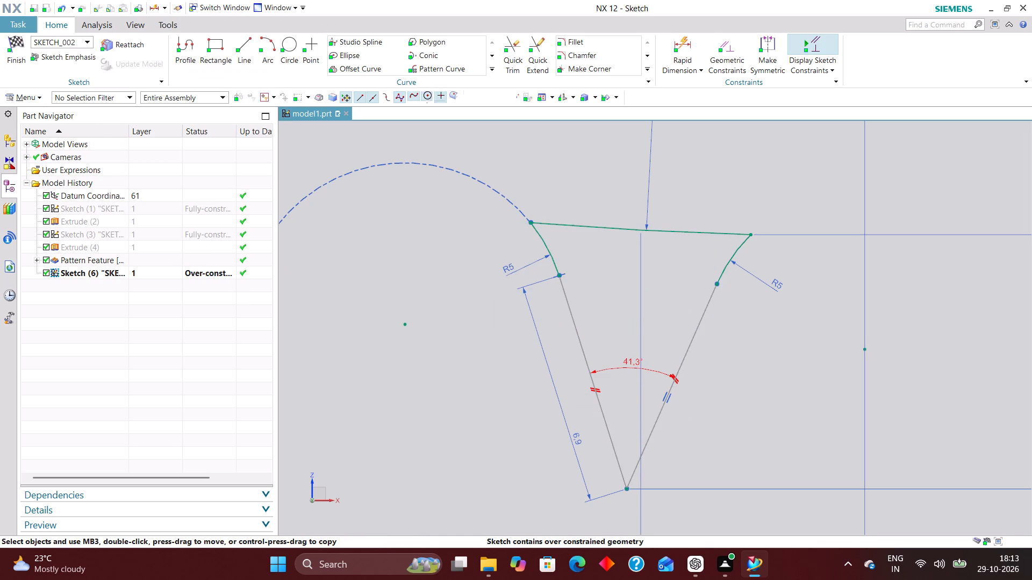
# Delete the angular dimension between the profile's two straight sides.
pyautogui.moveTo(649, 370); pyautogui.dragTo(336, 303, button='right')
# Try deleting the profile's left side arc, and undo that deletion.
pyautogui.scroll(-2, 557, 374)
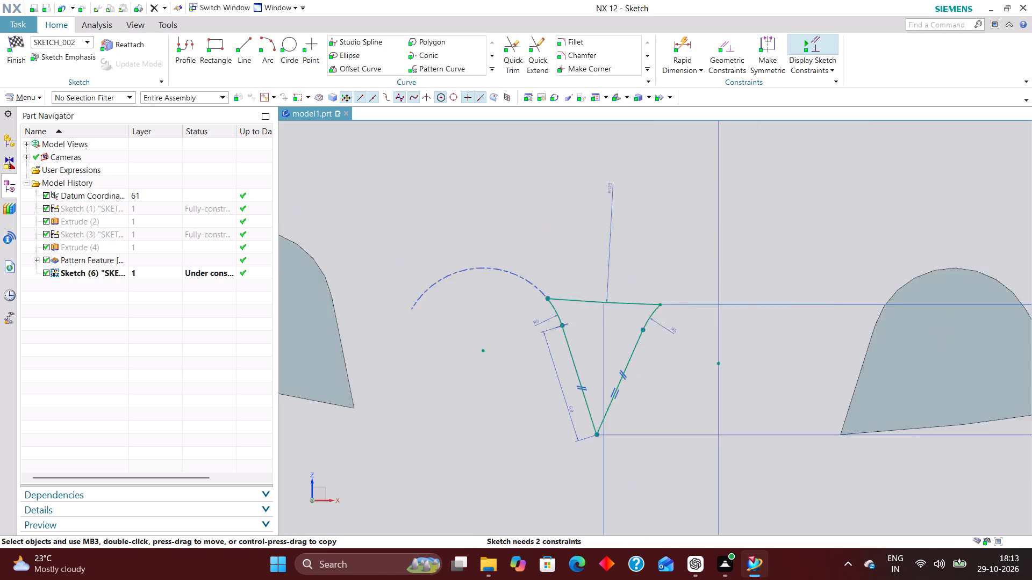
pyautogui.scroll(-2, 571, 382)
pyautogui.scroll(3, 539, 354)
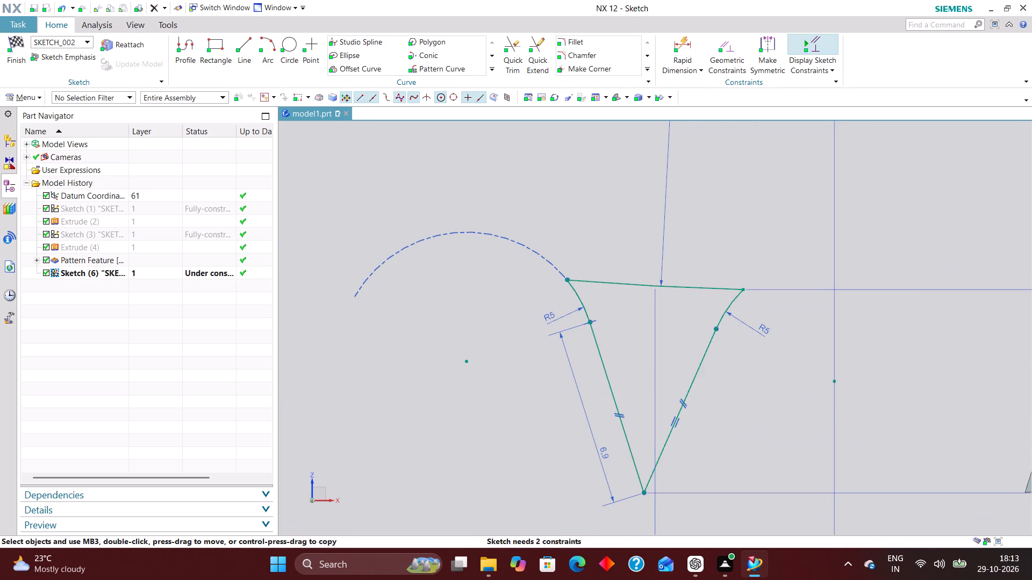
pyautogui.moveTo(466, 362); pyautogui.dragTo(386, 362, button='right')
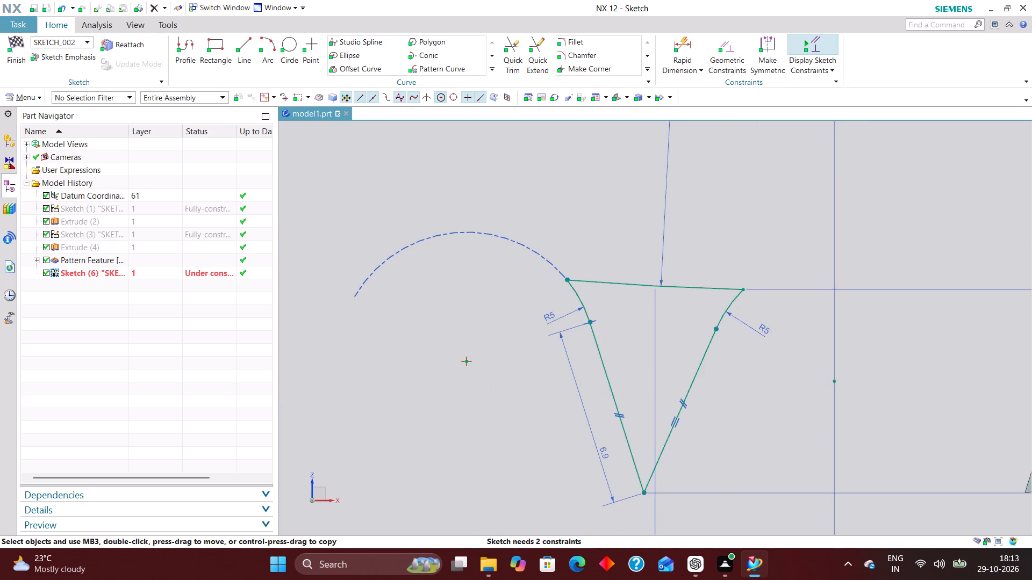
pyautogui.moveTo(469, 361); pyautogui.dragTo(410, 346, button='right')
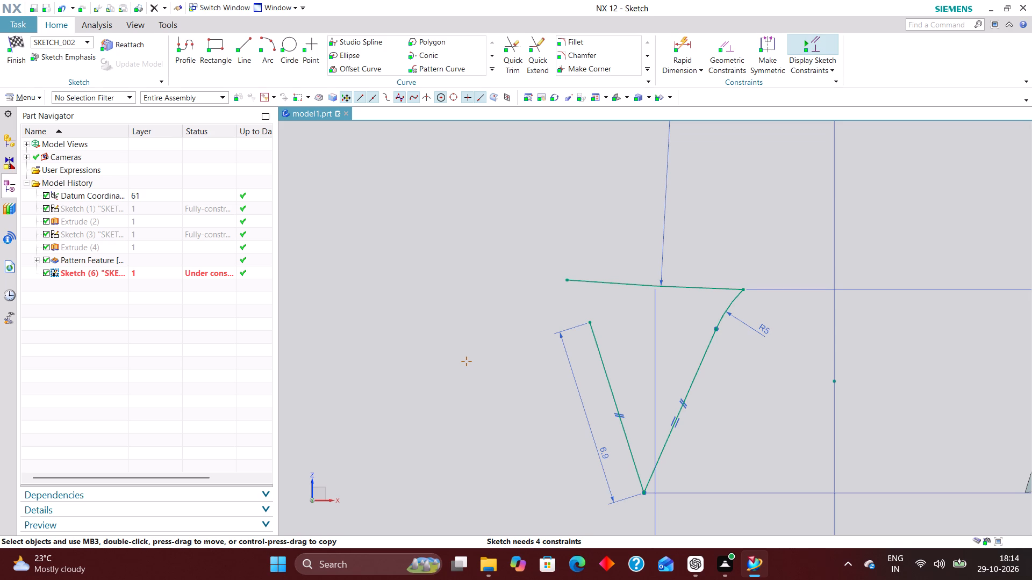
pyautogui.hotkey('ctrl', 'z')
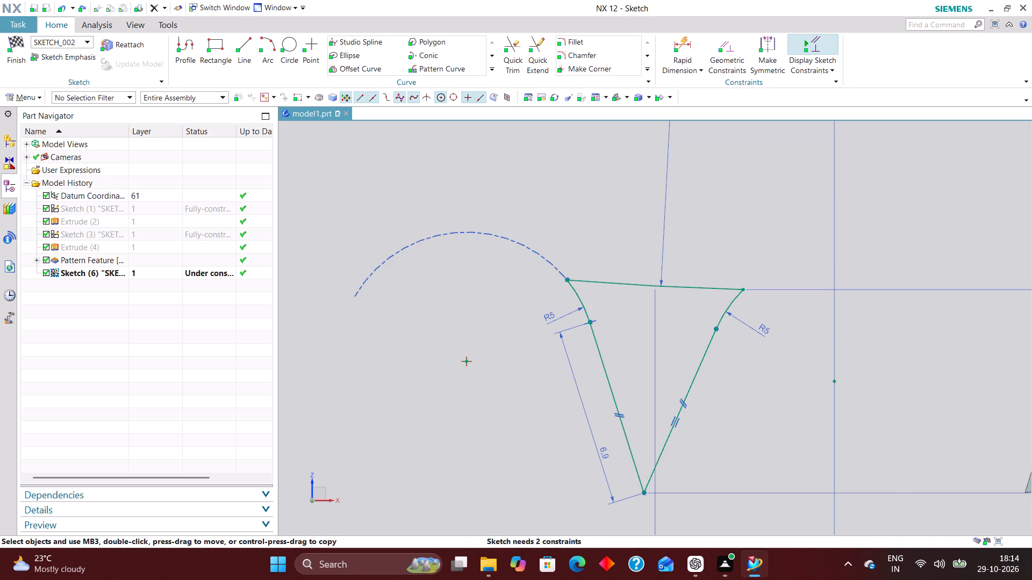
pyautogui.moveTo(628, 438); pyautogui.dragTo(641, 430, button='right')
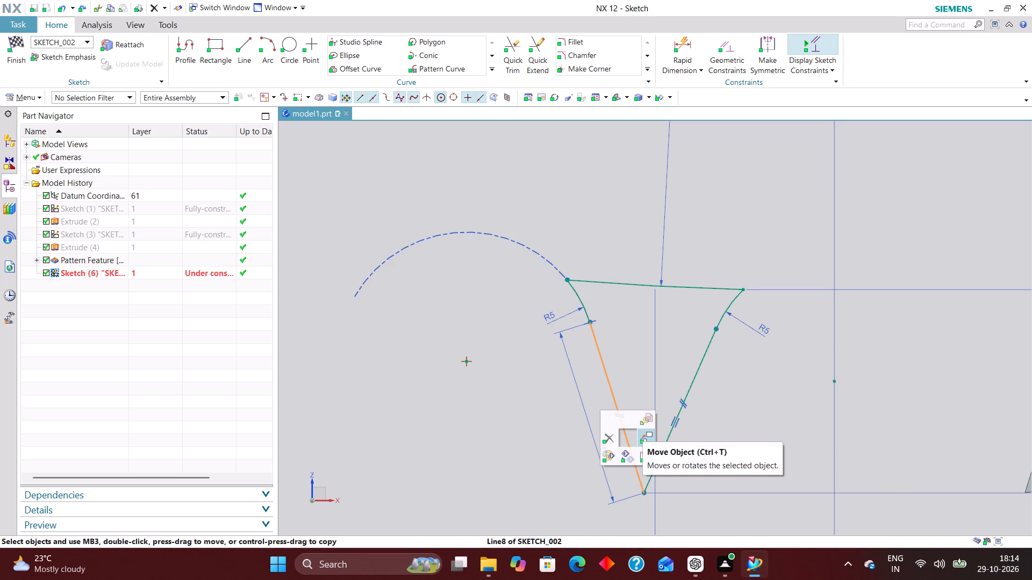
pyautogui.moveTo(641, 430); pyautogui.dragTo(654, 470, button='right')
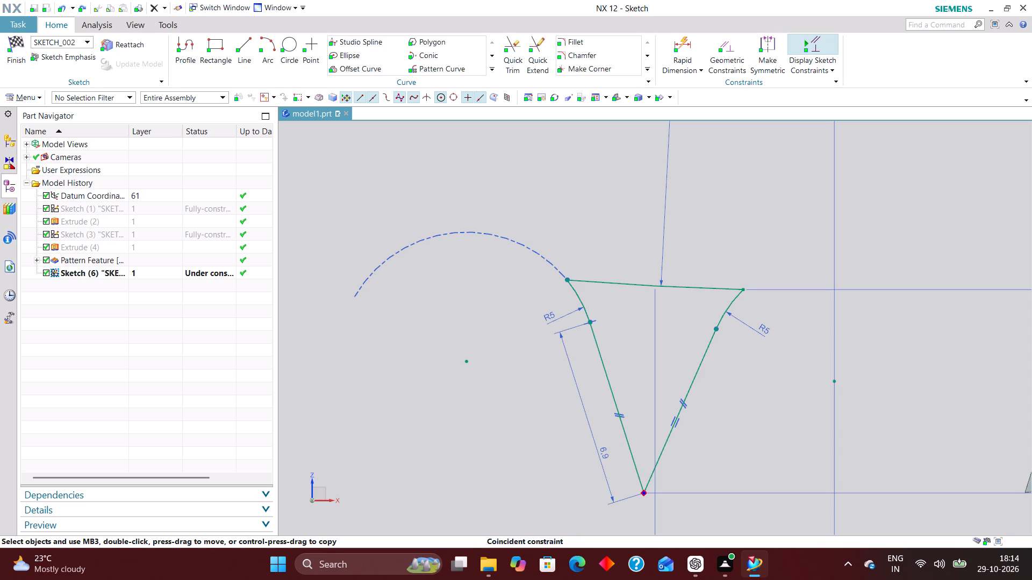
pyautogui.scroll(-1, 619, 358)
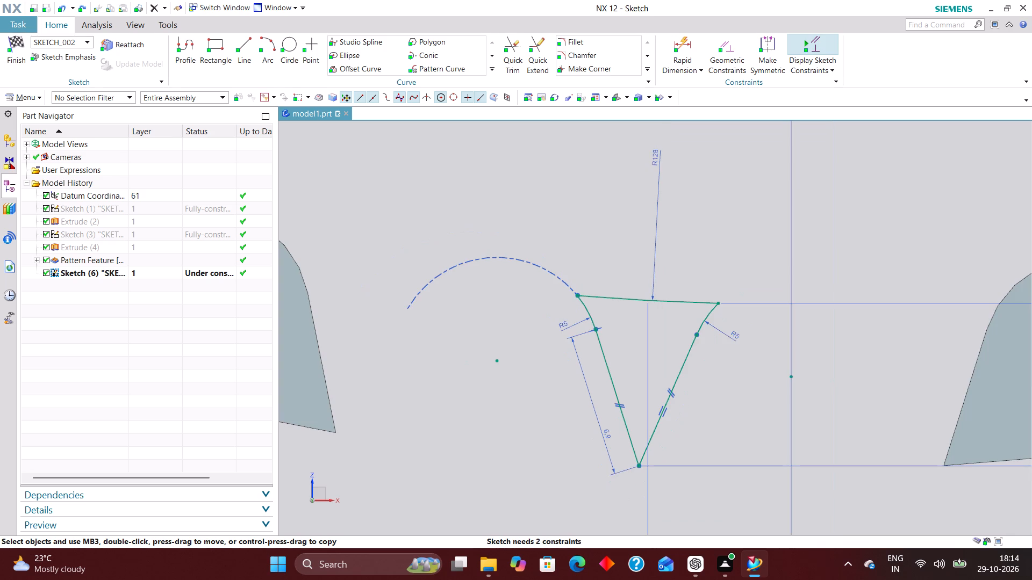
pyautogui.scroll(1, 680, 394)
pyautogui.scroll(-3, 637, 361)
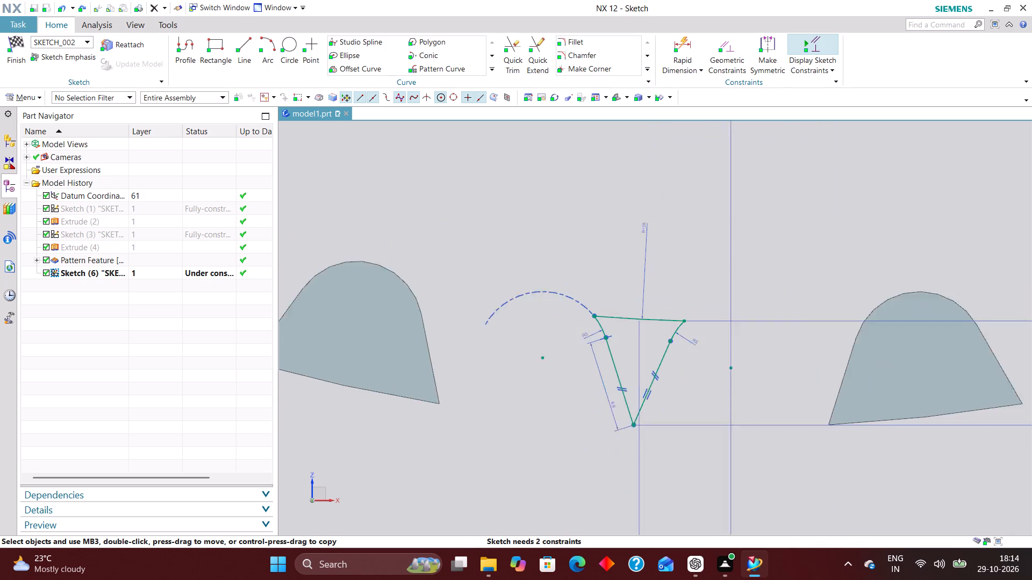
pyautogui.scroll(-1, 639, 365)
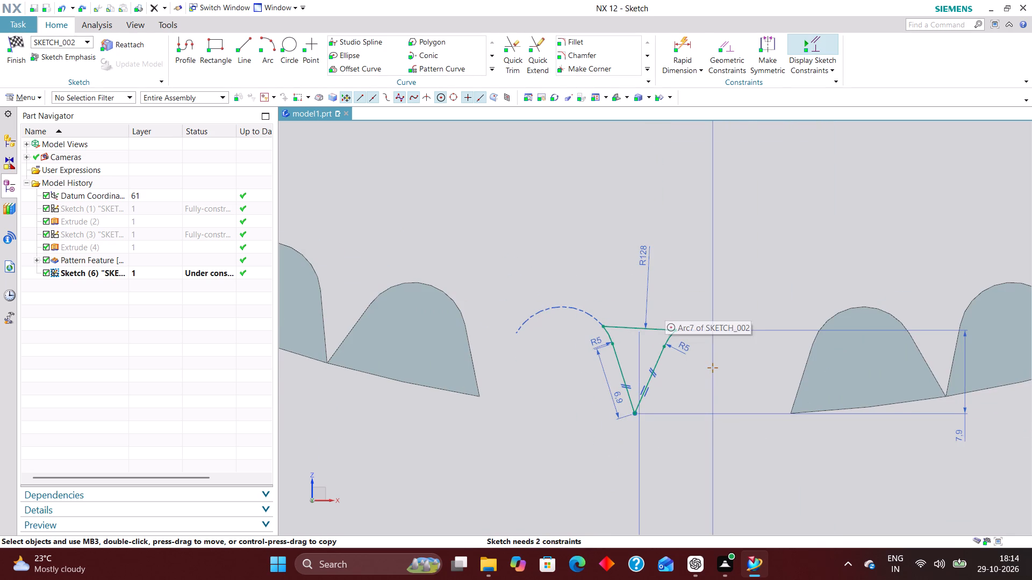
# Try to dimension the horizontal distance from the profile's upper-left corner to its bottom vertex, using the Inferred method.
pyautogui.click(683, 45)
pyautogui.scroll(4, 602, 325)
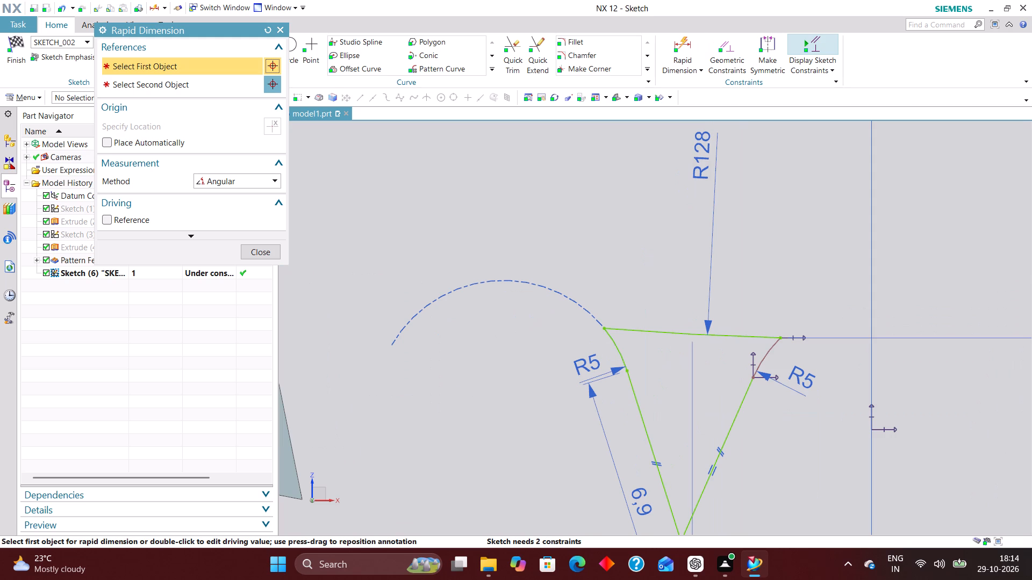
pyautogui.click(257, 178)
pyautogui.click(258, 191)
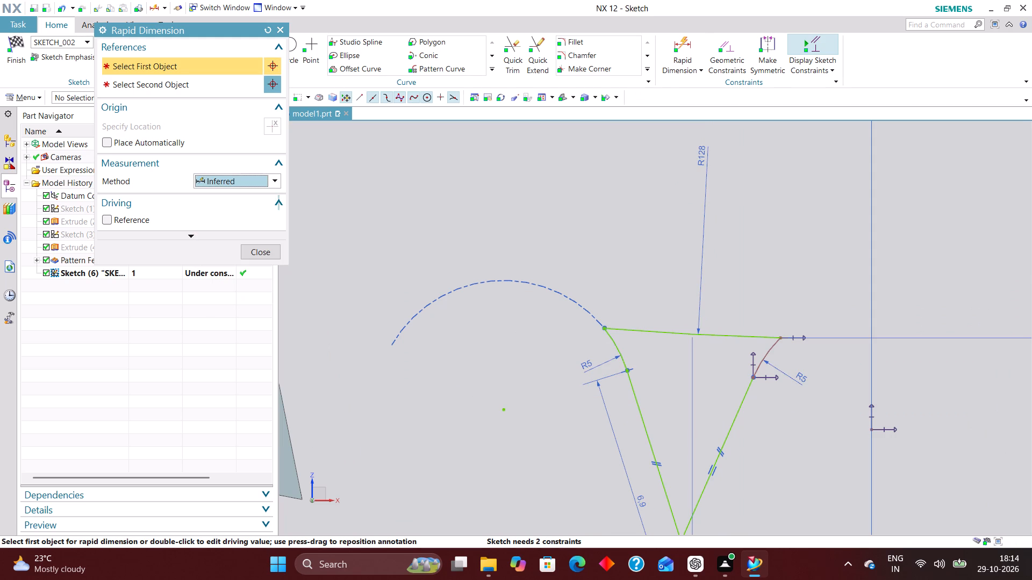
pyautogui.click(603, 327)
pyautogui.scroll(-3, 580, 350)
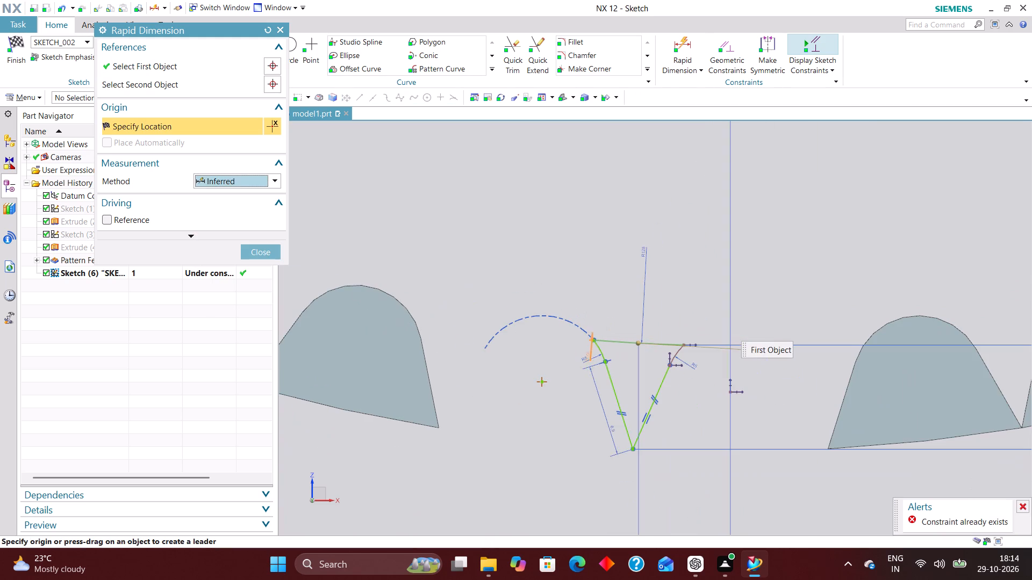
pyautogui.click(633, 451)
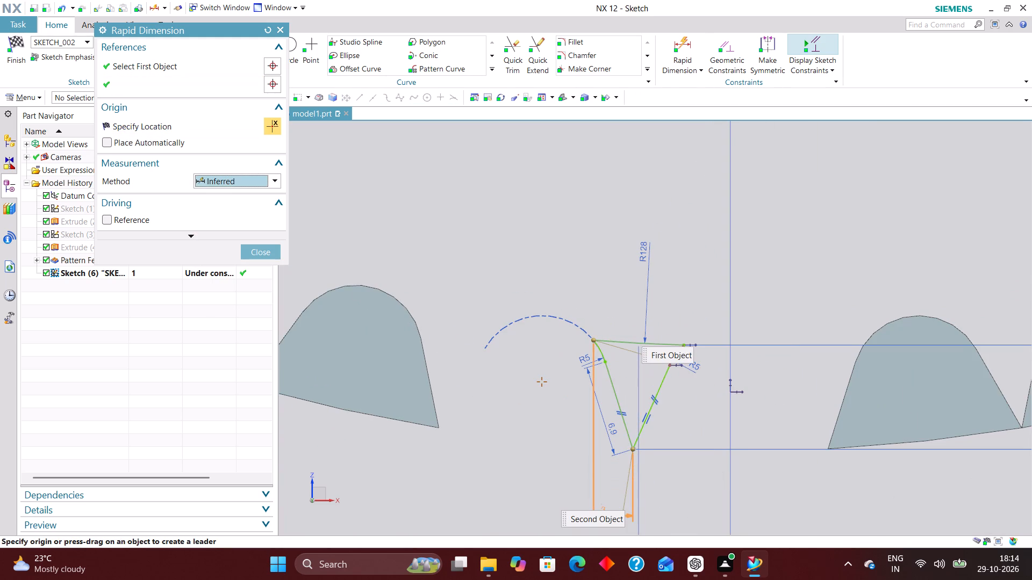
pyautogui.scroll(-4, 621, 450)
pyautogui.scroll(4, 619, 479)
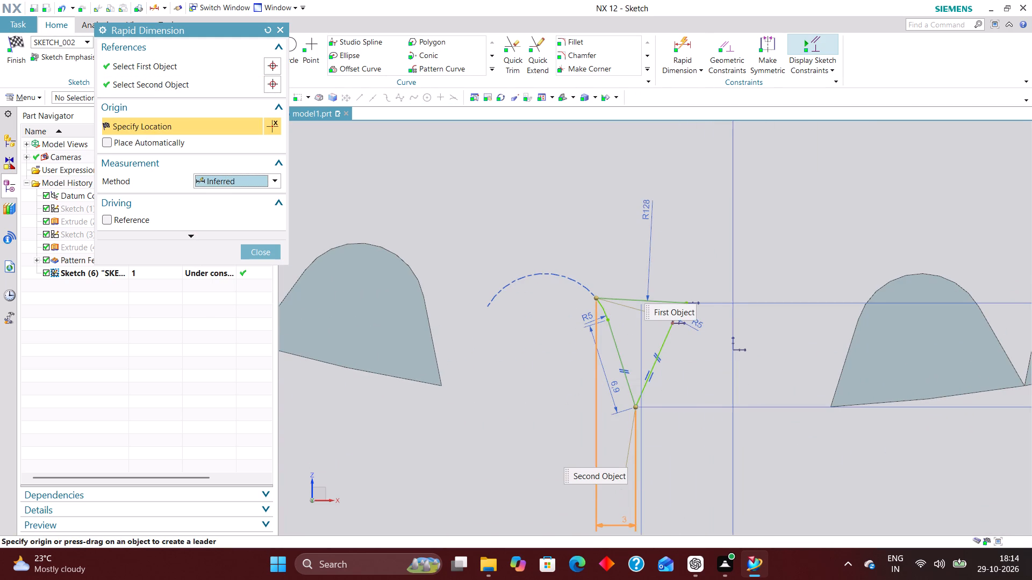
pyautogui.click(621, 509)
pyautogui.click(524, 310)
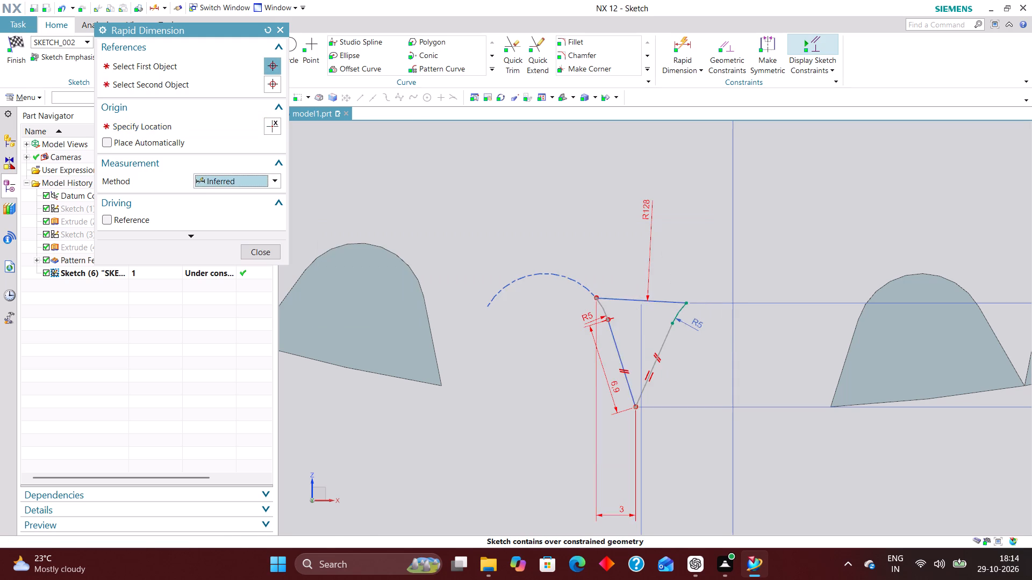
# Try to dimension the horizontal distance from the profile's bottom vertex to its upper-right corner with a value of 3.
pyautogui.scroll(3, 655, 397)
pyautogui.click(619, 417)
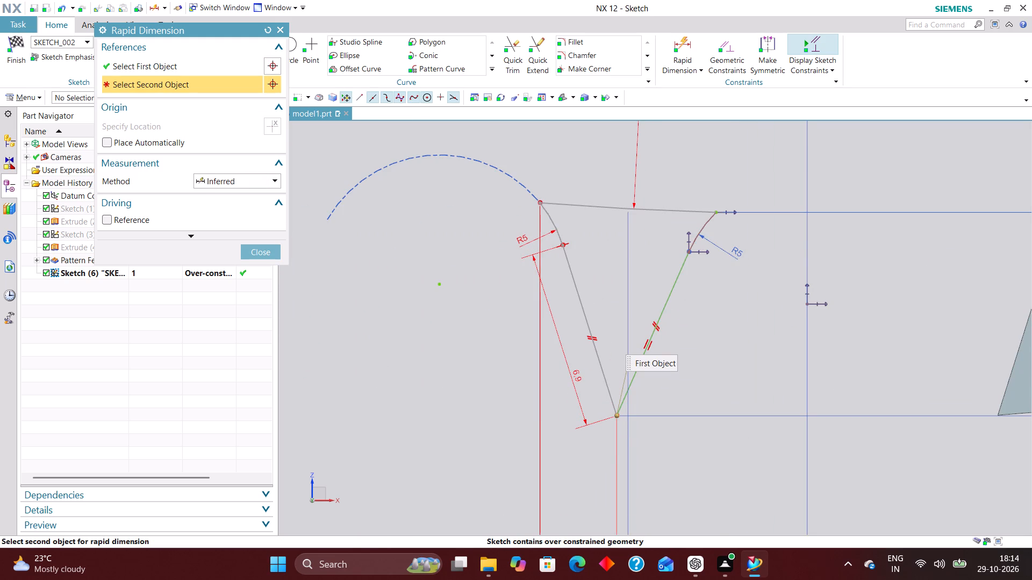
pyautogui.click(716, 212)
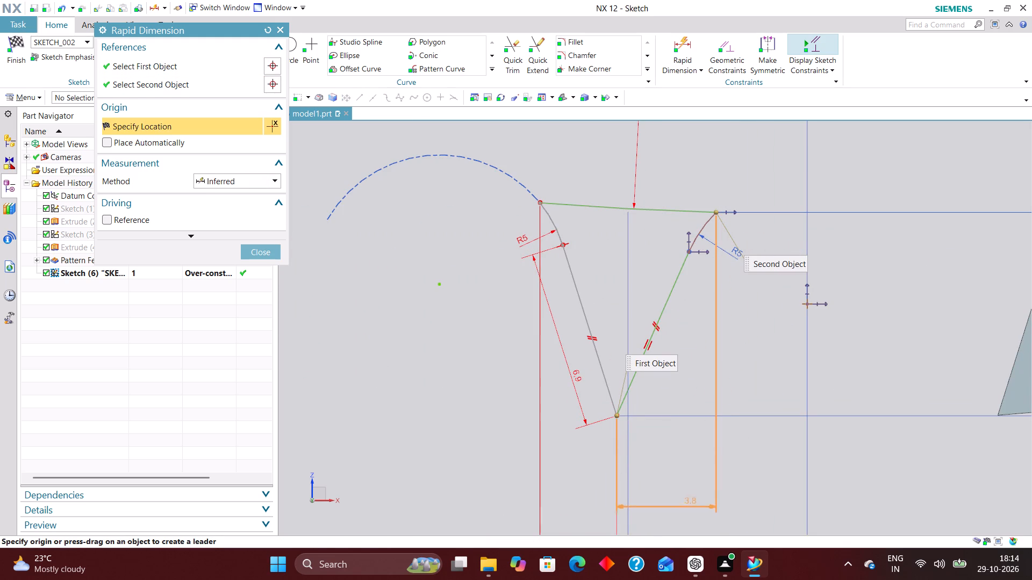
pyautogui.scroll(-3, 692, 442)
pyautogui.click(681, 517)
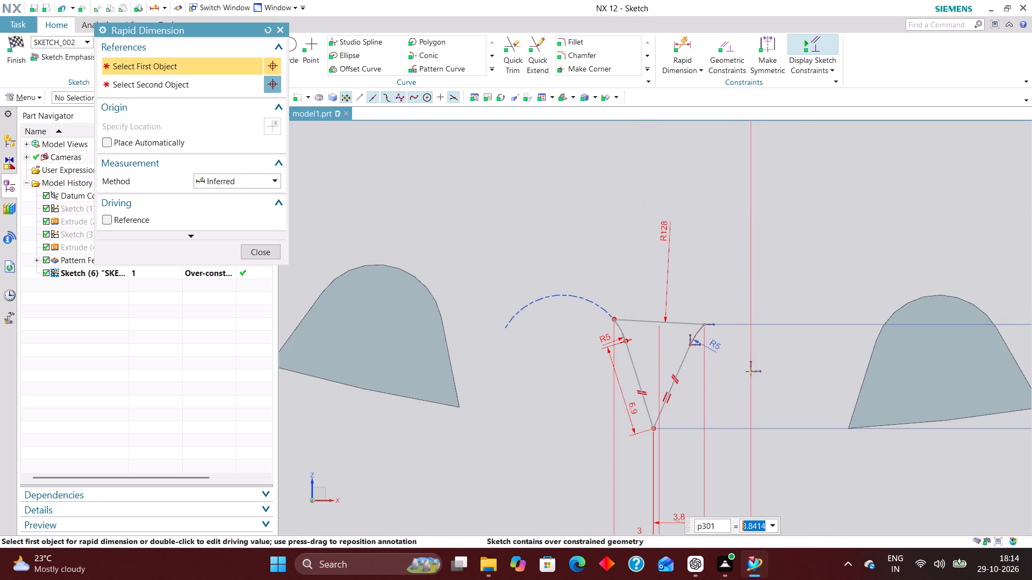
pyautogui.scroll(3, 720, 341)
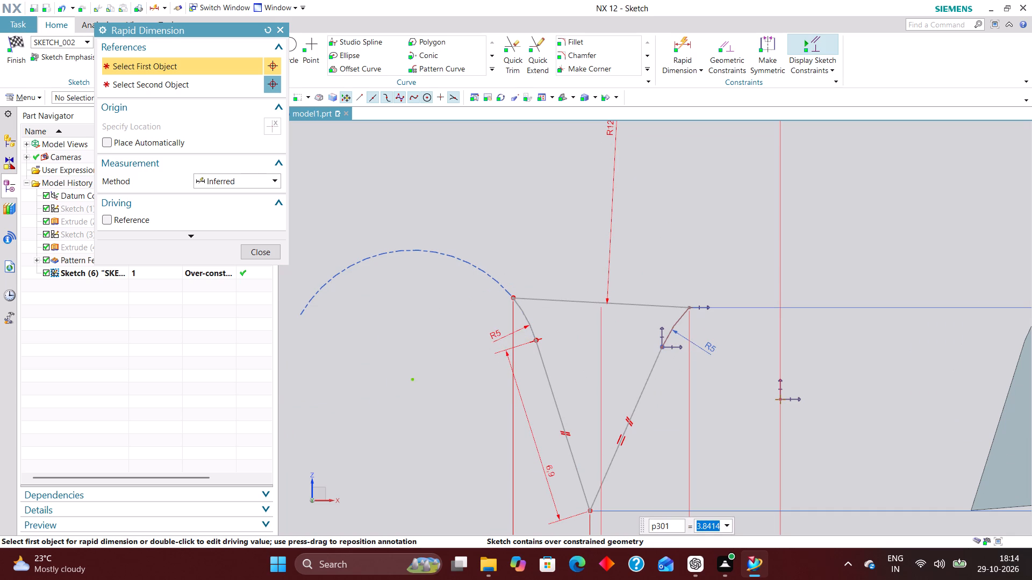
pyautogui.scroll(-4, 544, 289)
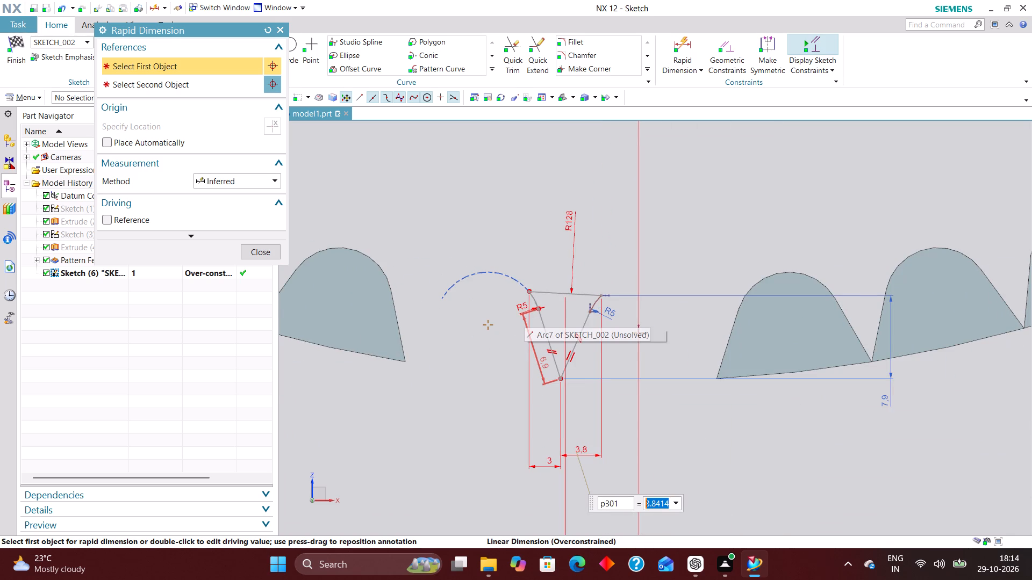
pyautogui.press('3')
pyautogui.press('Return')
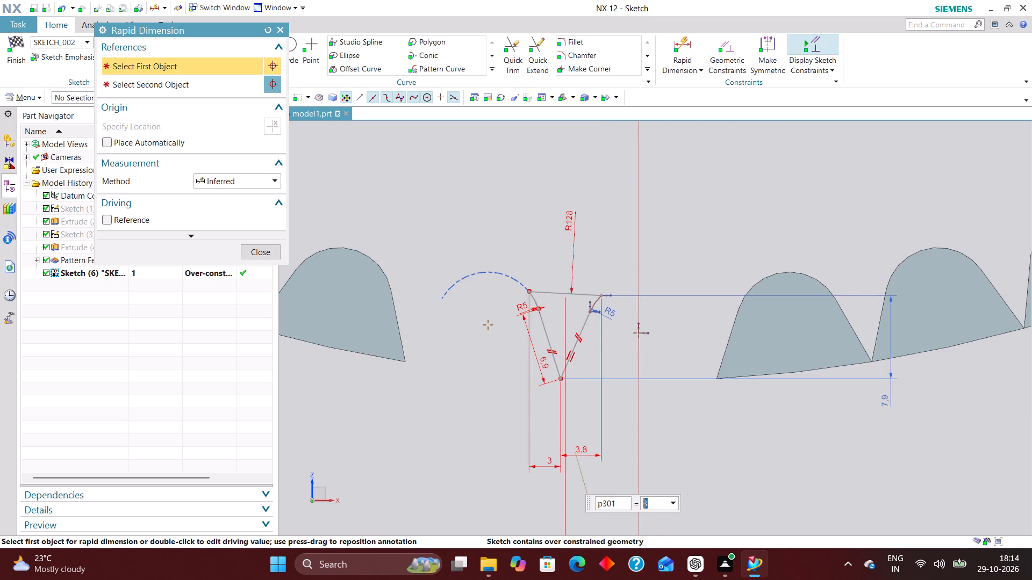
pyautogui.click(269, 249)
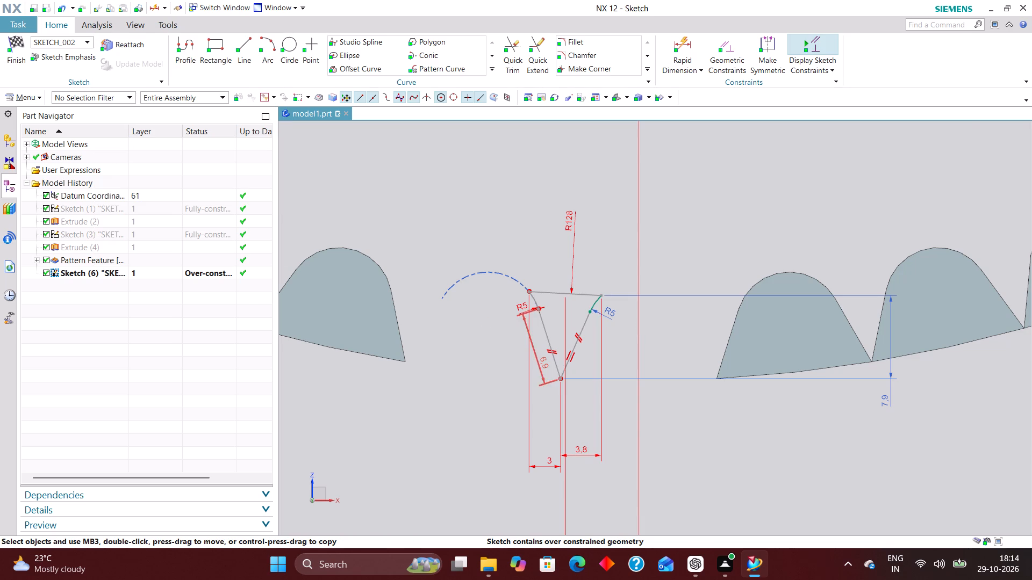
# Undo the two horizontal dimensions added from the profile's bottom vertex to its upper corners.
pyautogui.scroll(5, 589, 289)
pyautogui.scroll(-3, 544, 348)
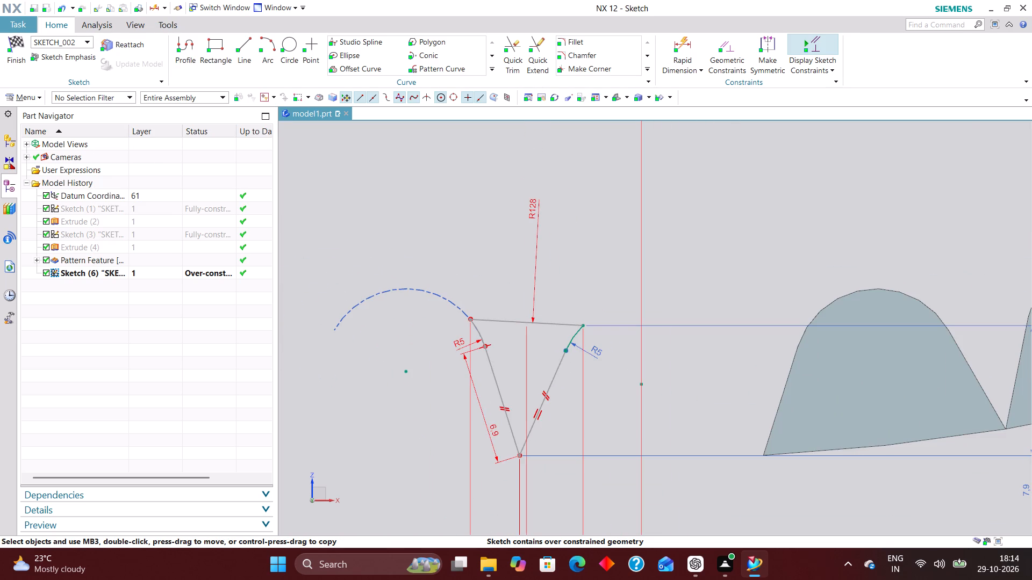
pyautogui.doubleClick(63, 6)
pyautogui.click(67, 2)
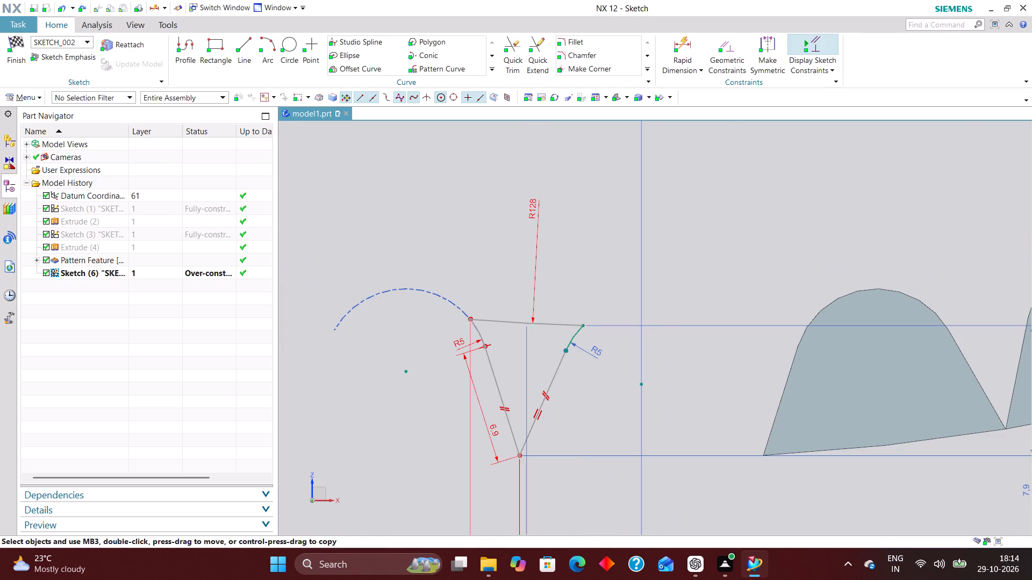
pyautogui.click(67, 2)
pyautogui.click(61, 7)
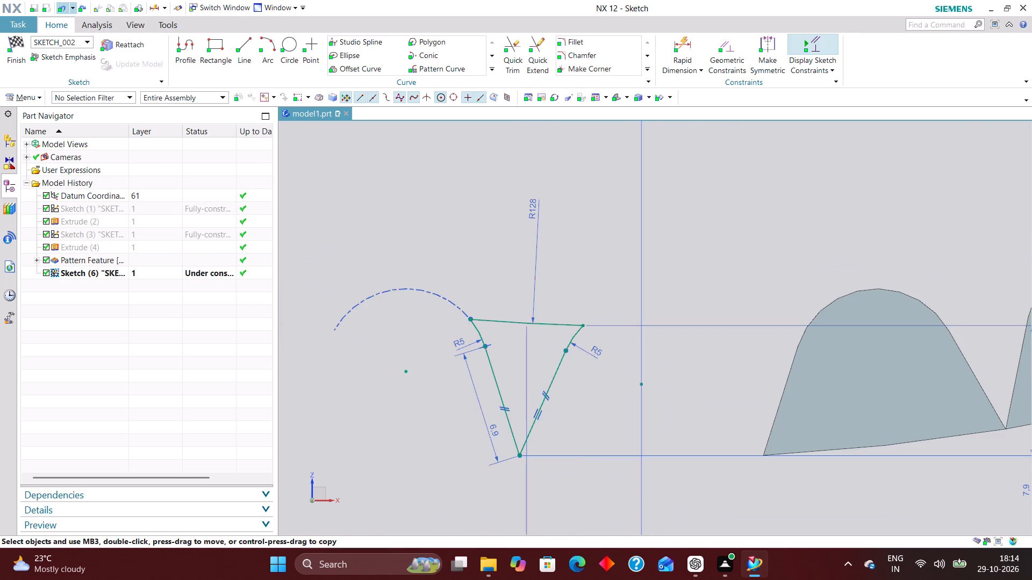
# Undo the earlier edits back through the deletion of the tangent constraint on the profile's right side arc.
pyautogui.click(61, 6)
pyautogui.click(61, 6)
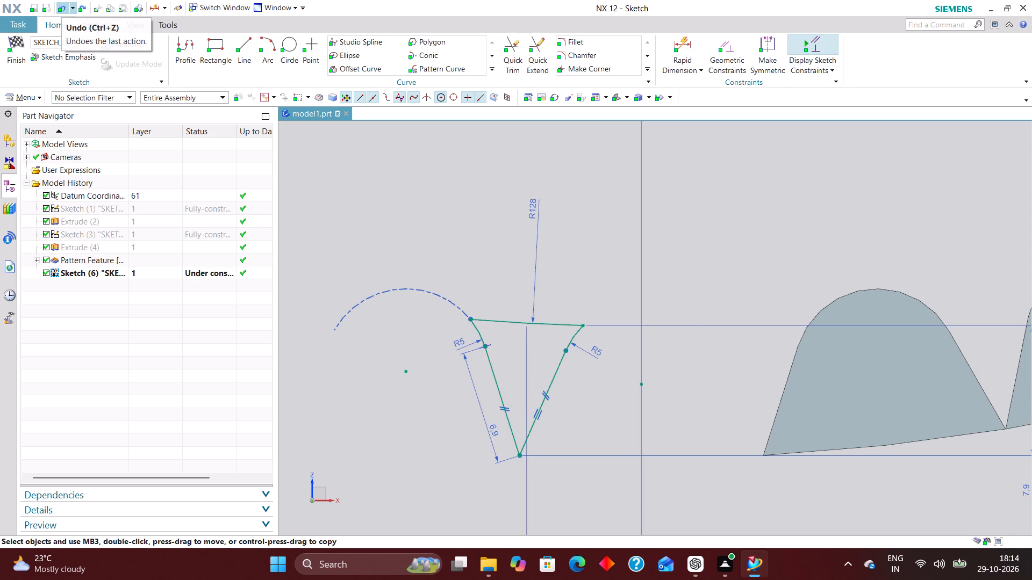
pyautogui.click(61, 5)
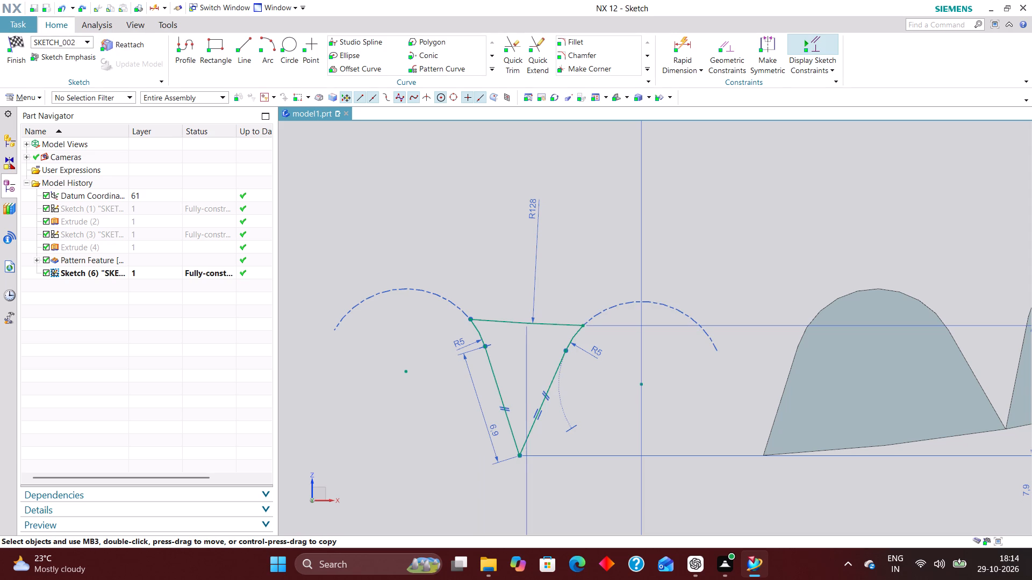
pyautogui.scroll(-4, 536, 357)
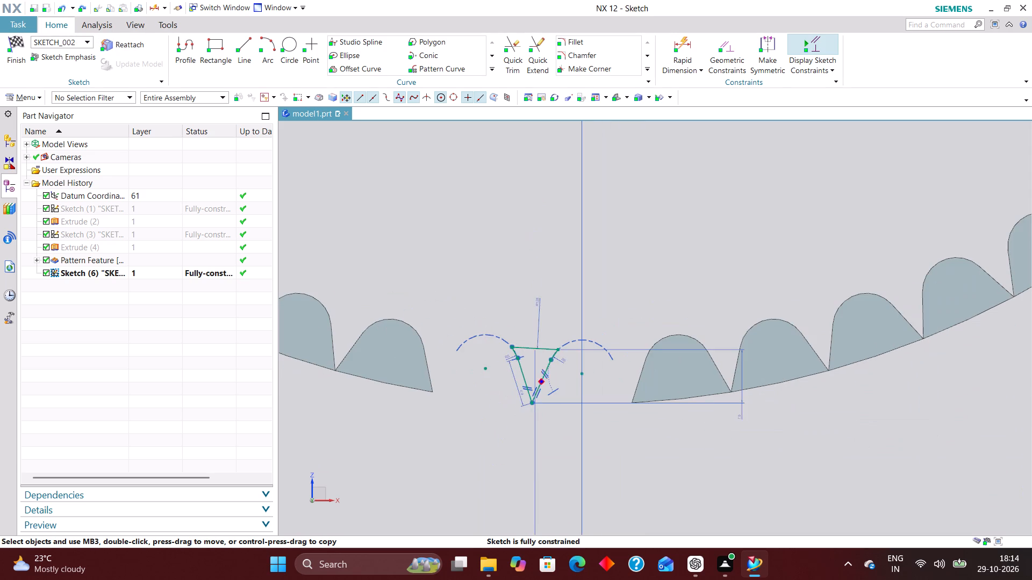
pyautogui.scroll(5, 543, 406)
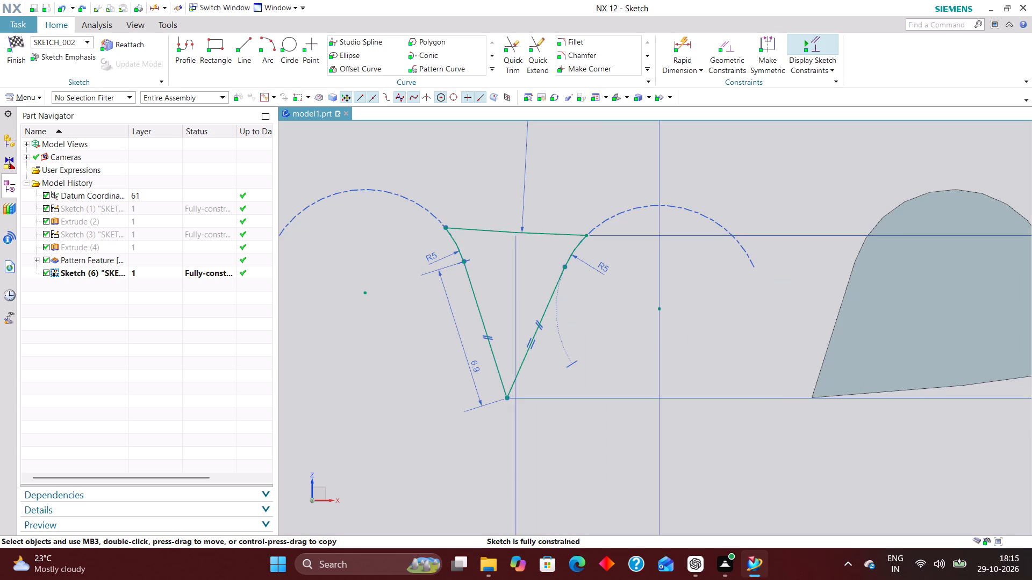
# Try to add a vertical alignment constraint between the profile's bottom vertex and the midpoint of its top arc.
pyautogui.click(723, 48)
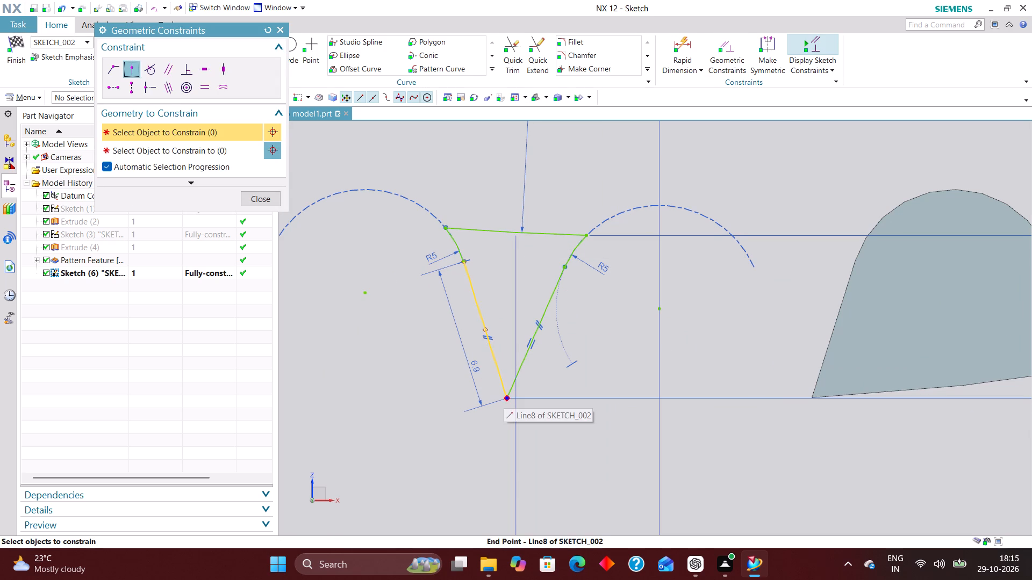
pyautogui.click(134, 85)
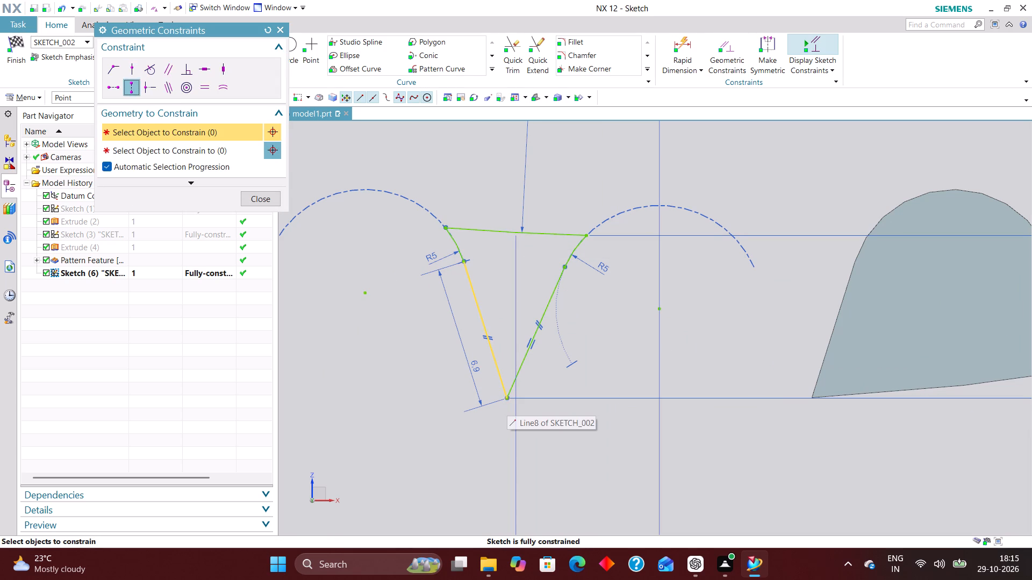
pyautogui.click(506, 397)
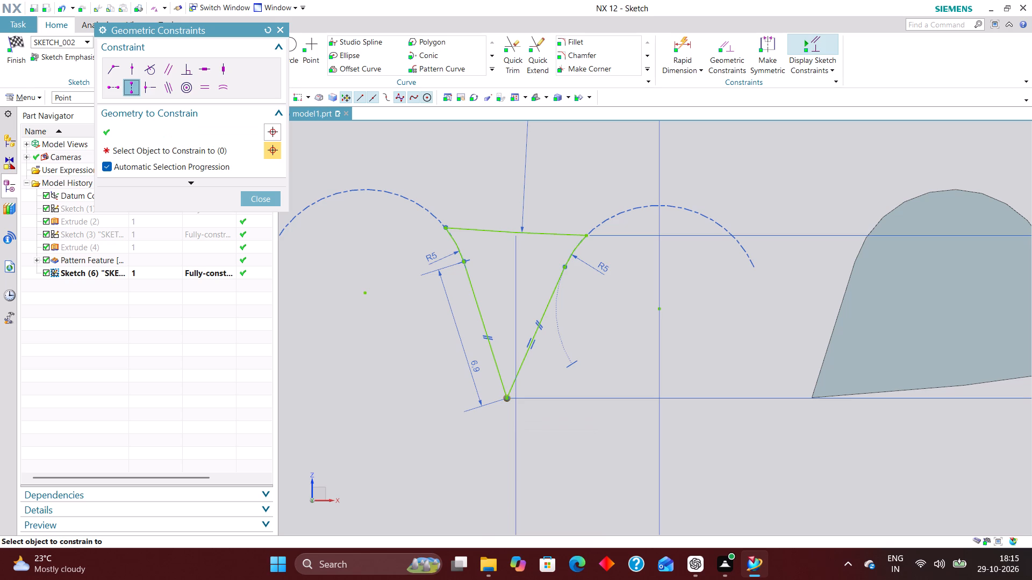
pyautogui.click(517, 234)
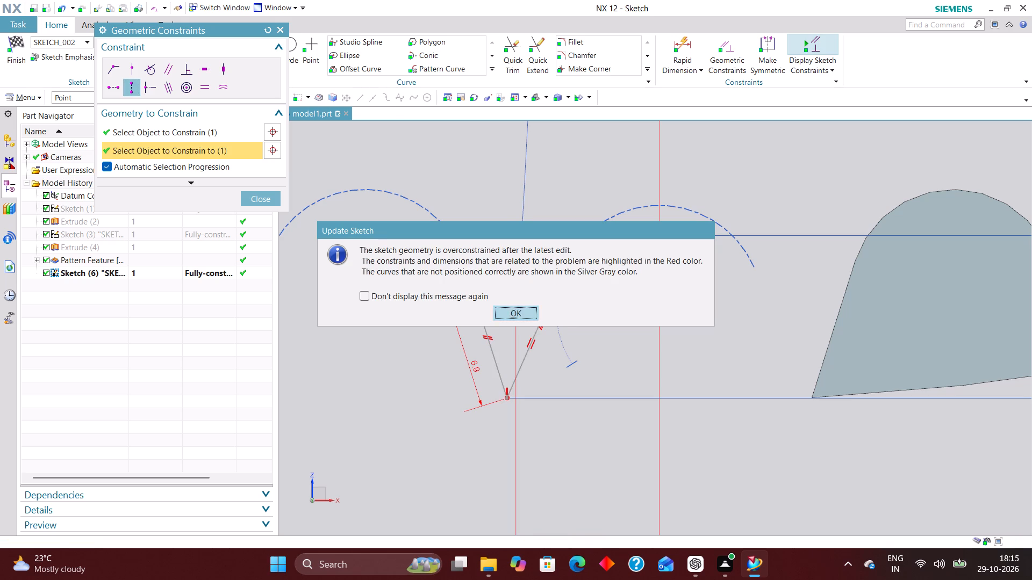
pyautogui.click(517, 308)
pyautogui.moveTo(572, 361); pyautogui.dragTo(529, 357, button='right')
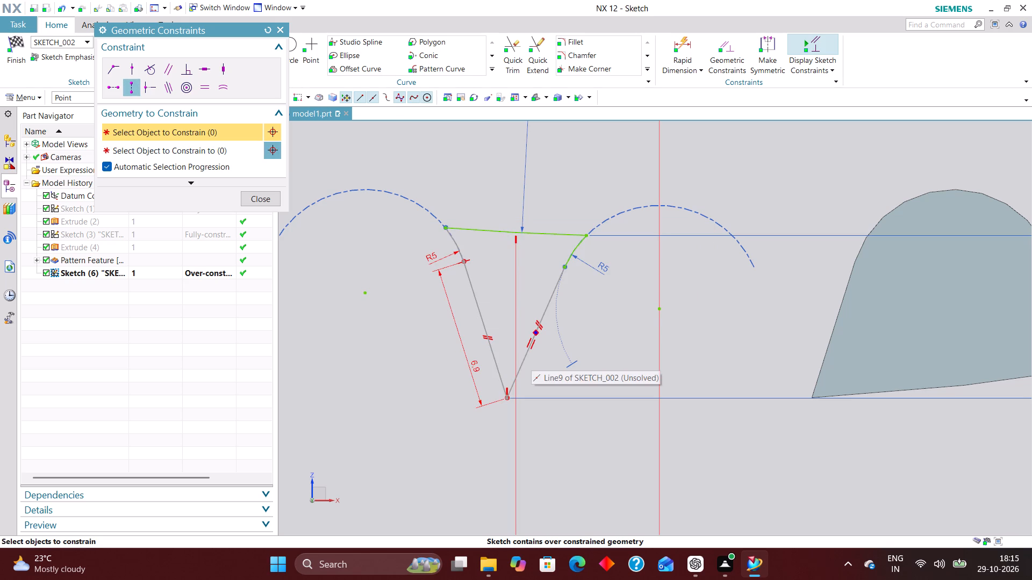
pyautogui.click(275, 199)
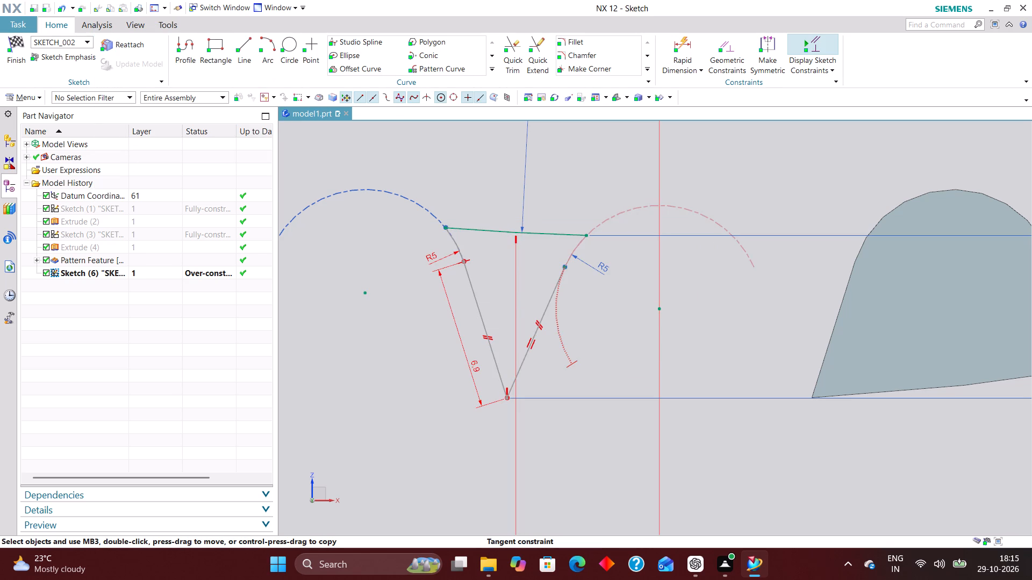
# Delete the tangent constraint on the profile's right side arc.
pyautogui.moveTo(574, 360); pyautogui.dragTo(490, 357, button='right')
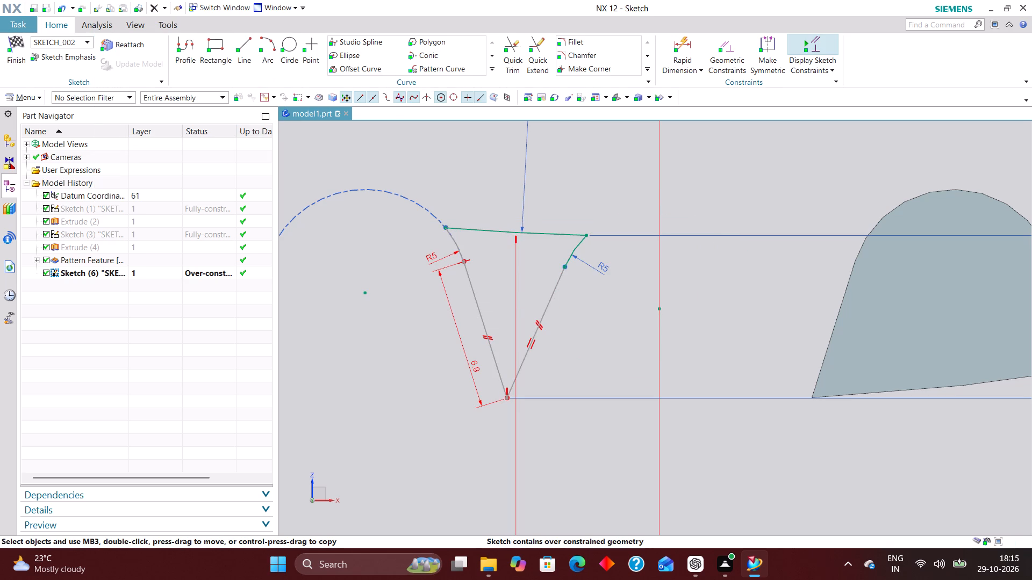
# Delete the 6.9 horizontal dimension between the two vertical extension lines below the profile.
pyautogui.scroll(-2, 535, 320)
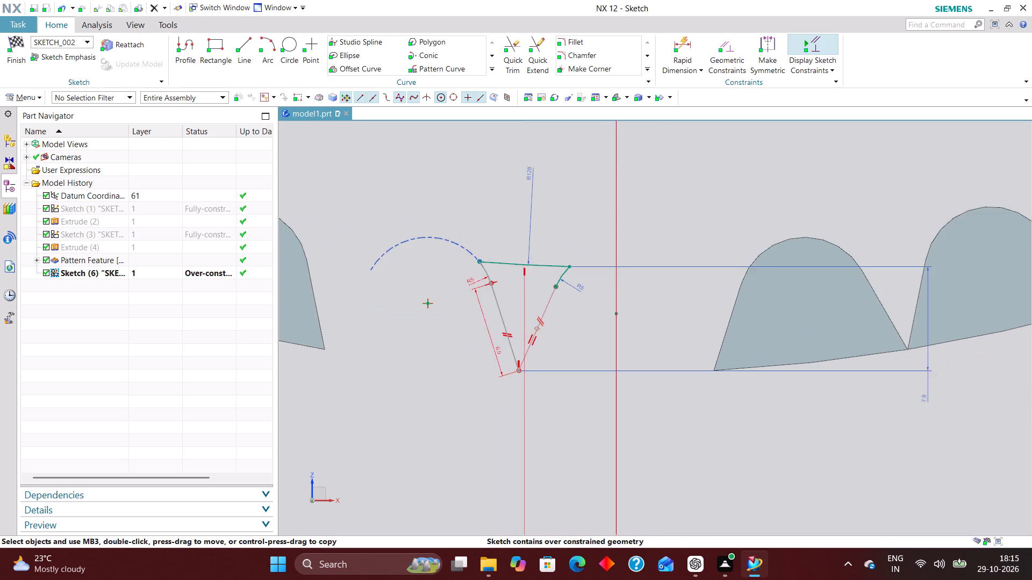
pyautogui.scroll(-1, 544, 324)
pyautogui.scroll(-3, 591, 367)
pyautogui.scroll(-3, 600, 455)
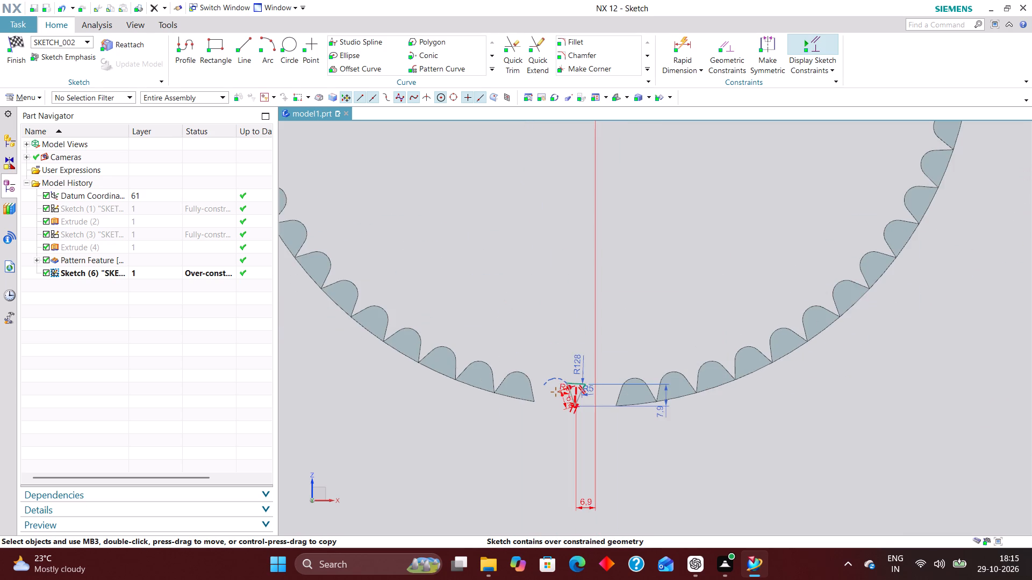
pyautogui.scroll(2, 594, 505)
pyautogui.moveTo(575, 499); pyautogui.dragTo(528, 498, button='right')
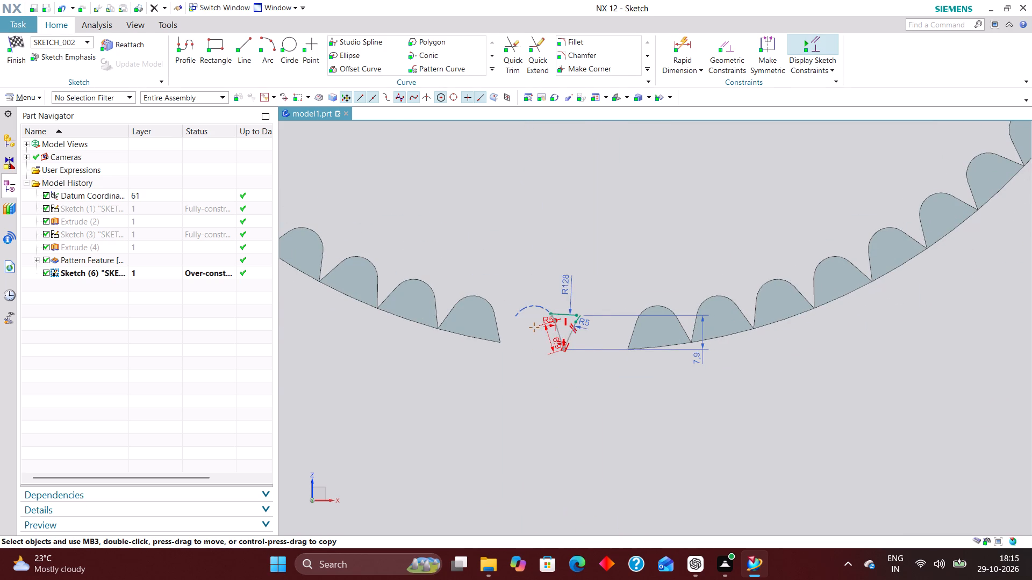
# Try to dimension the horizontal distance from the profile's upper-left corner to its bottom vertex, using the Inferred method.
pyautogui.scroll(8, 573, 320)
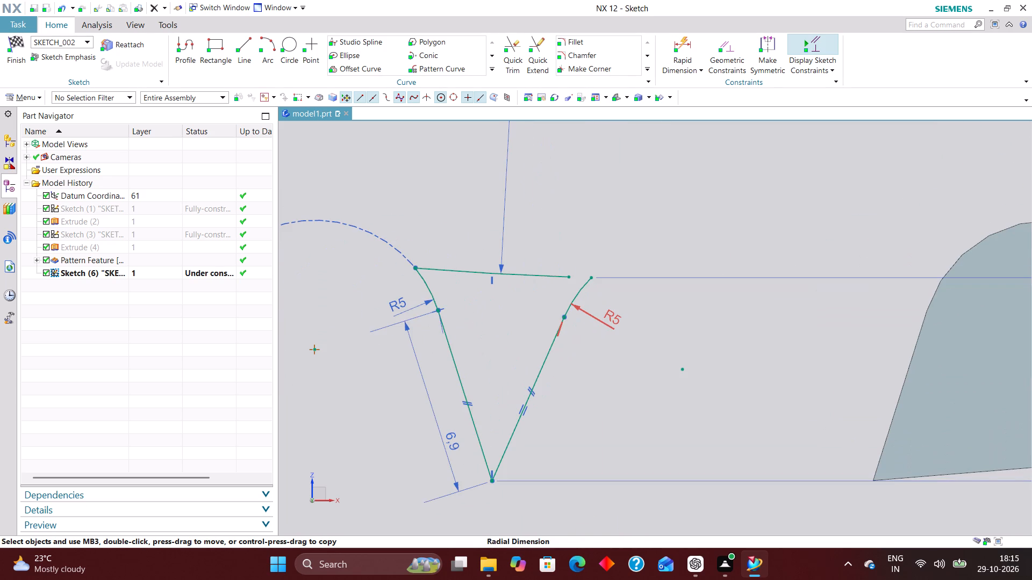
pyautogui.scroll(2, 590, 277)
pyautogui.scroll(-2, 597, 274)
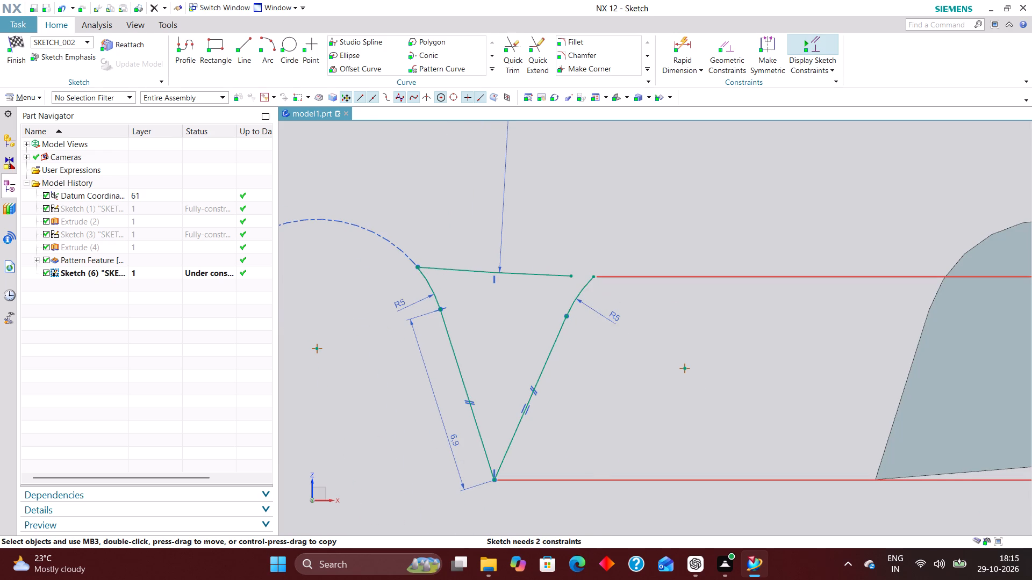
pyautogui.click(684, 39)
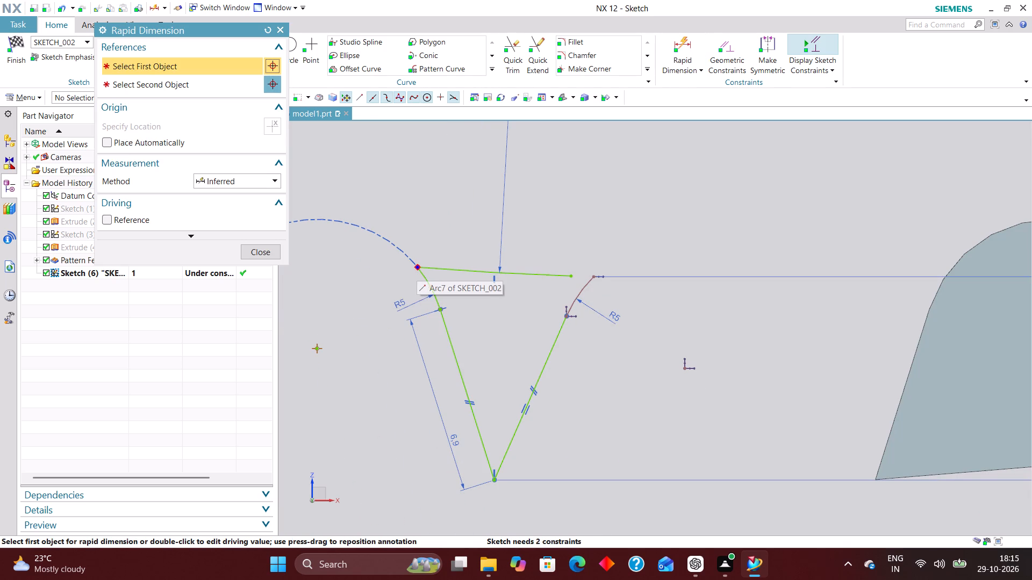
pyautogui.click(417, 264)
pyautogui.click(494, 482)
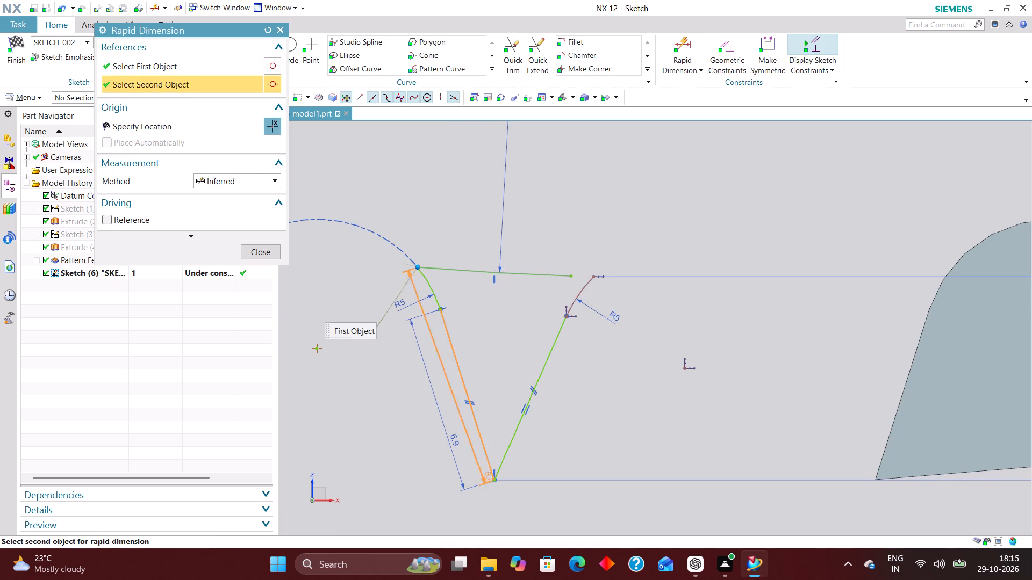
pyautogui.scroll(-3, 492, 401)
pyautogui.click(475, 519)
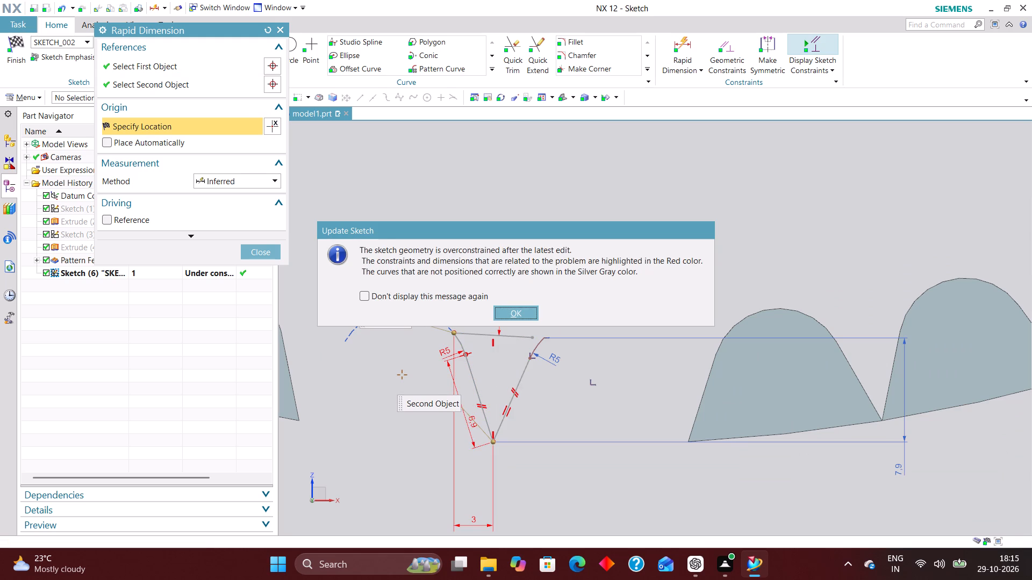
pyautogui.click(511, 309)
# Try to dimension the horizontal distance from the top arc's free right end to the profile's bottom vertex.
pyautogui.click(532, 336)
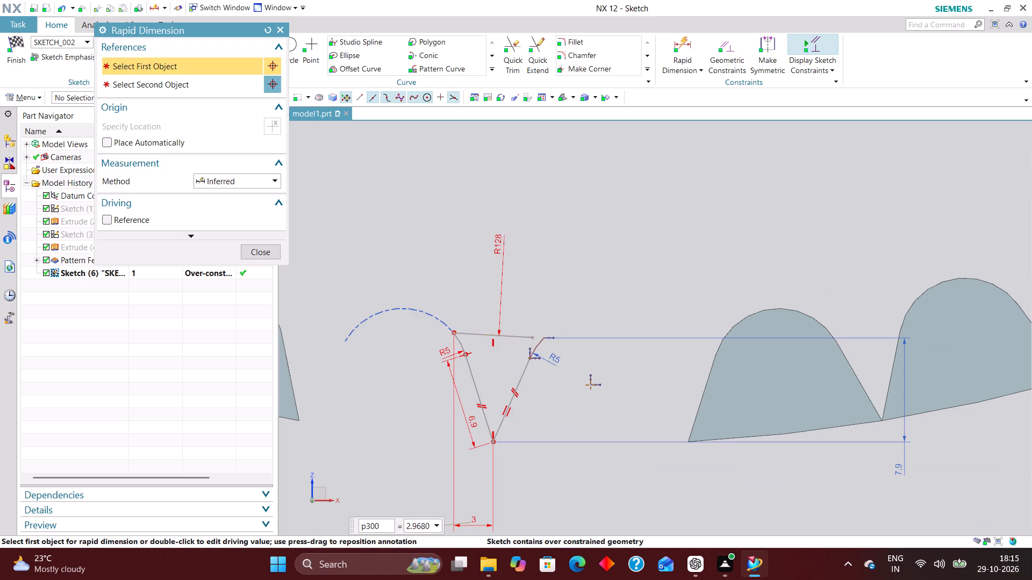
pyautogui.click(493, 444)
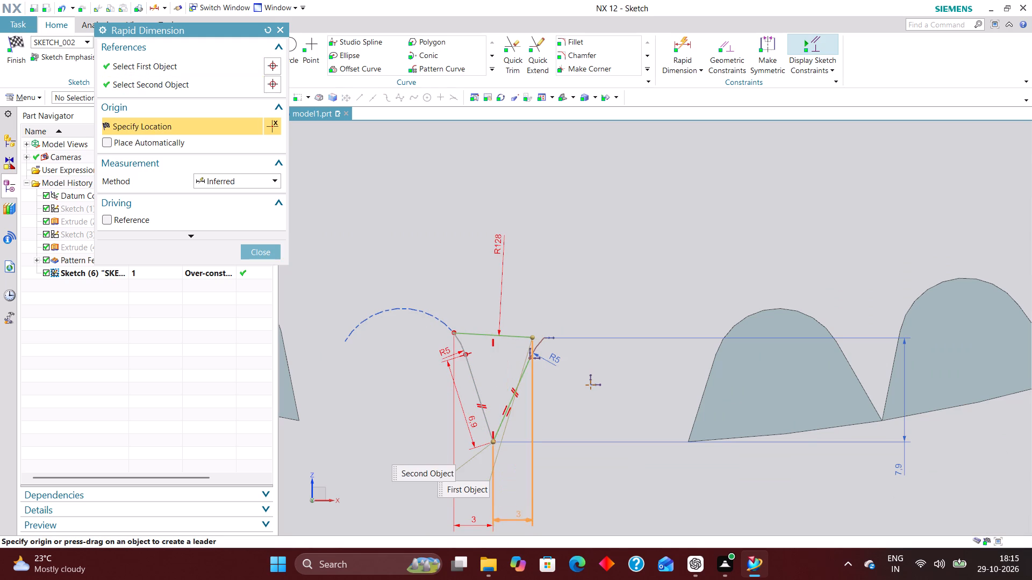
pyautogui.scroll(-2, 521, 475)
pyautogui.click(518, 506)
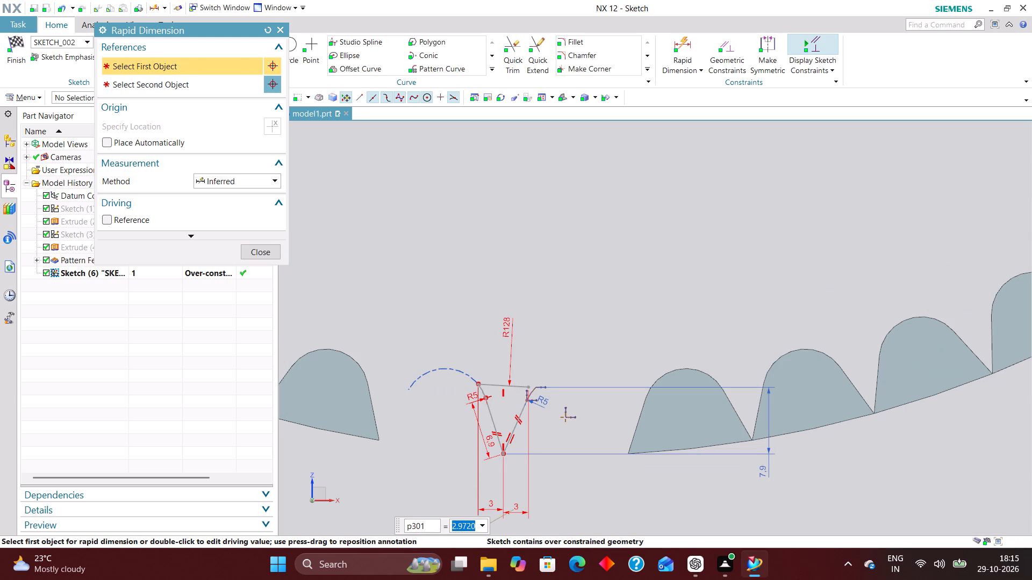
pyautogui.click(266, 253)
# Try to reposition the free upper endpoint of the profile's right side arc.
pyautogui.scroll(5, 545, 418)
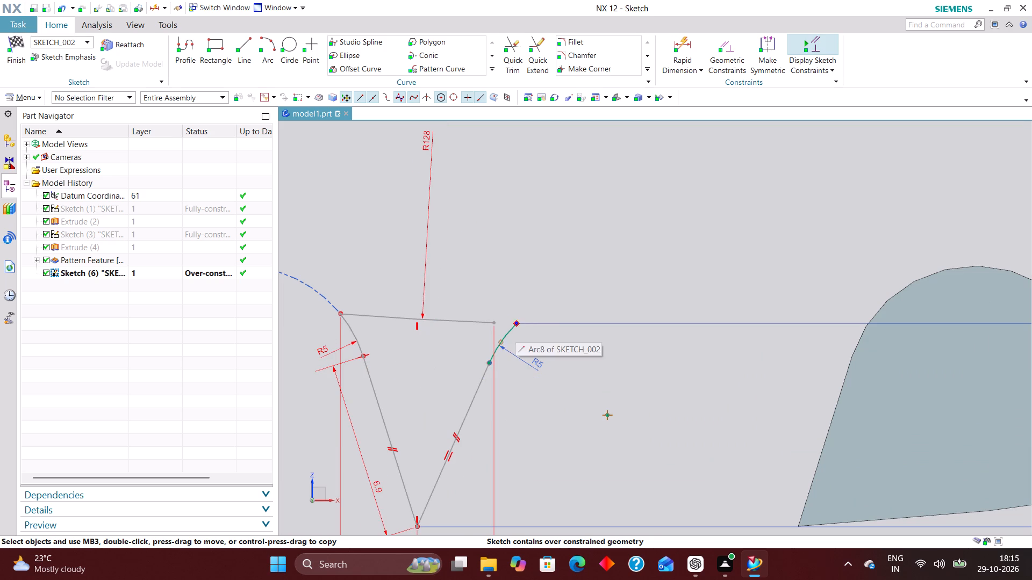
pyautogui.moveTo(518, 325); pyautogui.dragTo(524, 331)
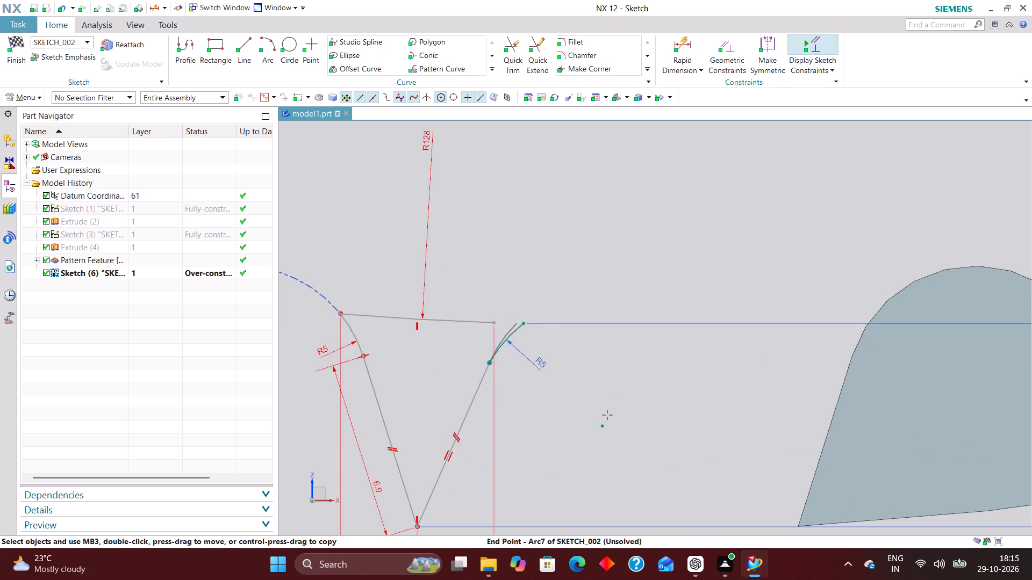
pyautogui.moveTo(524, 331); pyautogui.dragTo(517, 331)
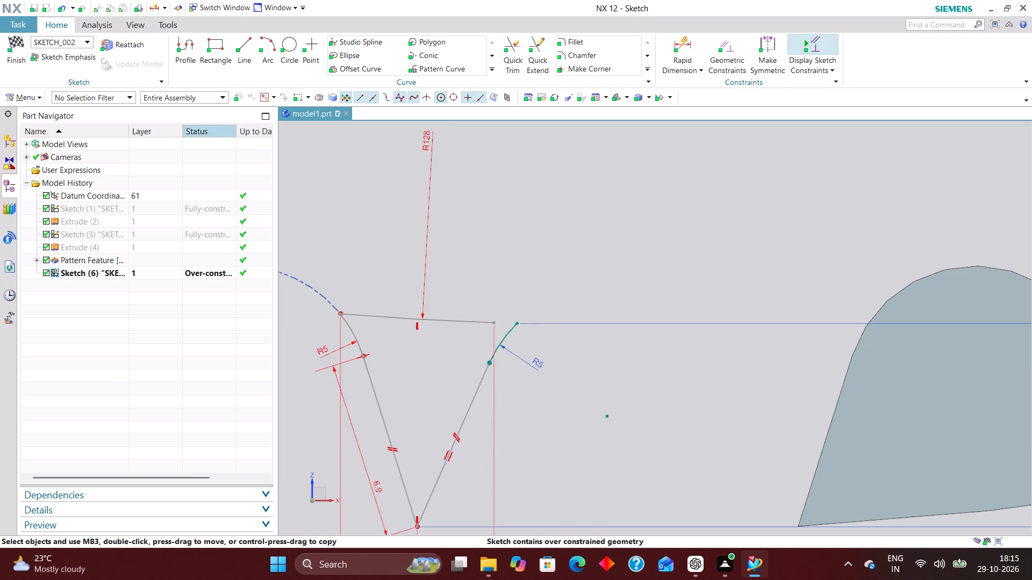
# Undo the recent constraint, dimension and arc edits, continuing back through the earlier sketch edits and the hiding of the original tooth body.
pyautogui.tripleClick(60, 6)
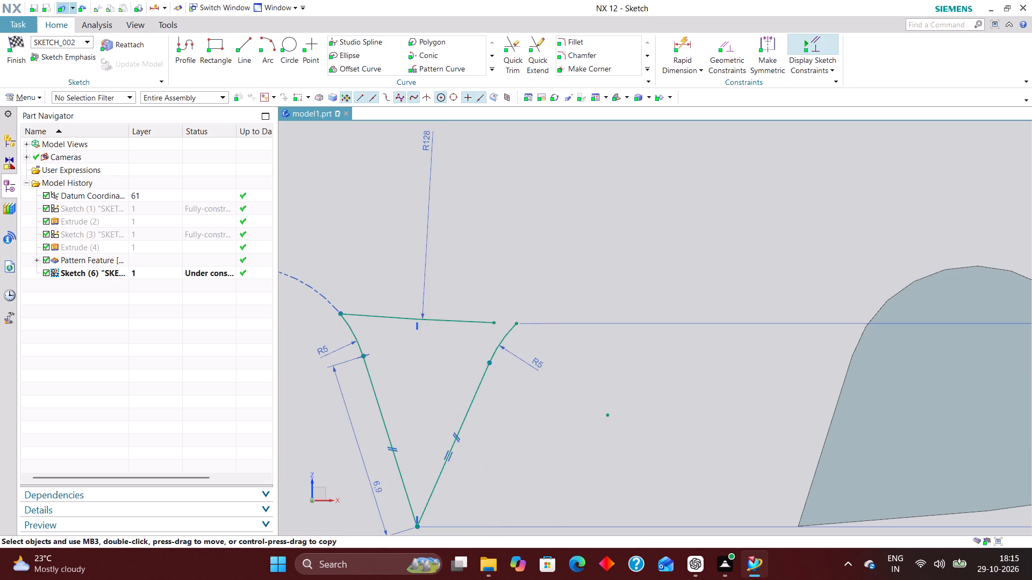
pyautogui.tripleClick(61, 6)
pyautogui.tripleClick(62, 7)
pyautogui.tripleClick(62, 7)
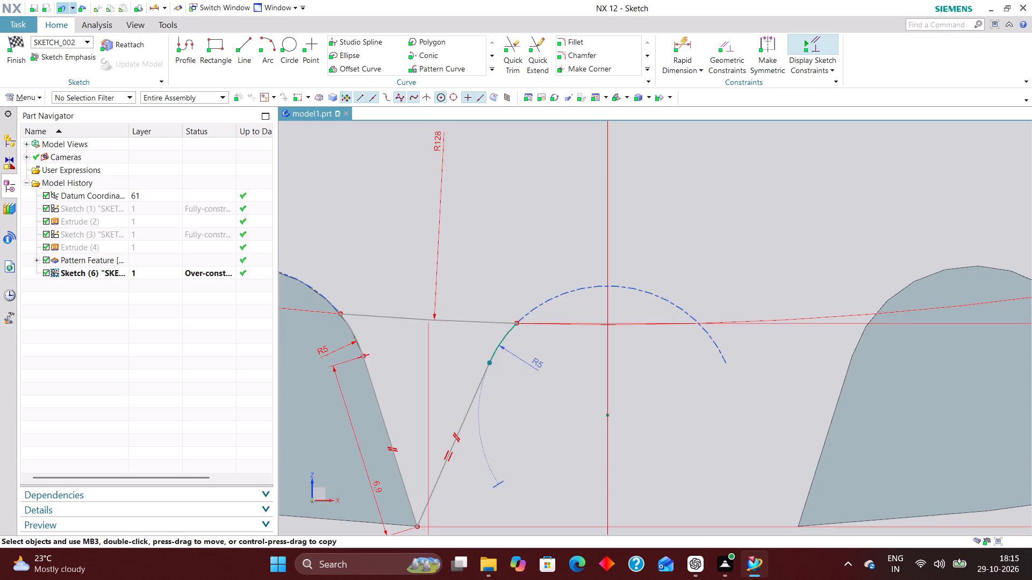
pyautogui.click(62, 7)
pyautogui.scroll(-4, 513, 283)
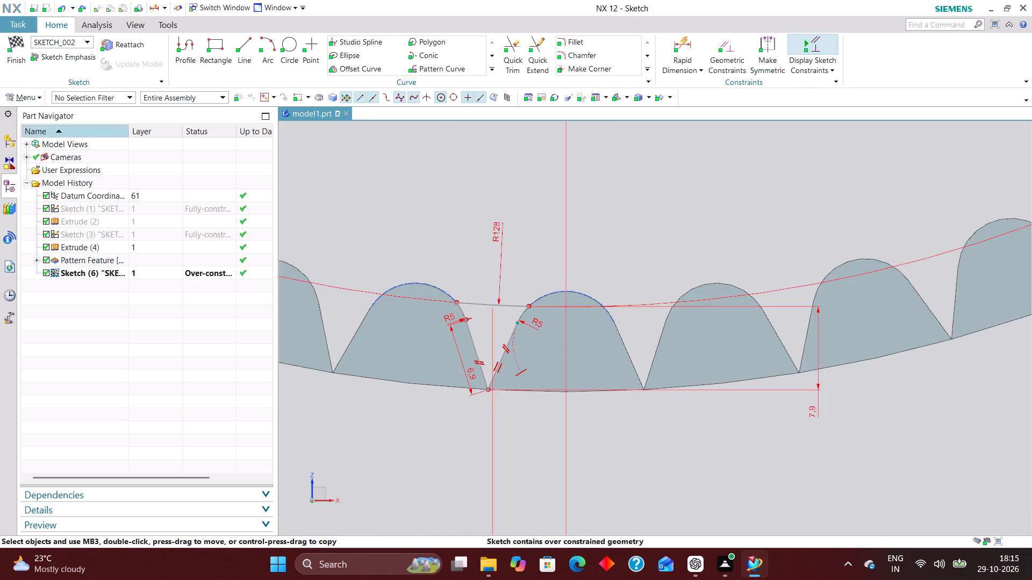
pyautogui.tripleClick(63, 8)
pyautogui.tripleClick(64, 9)
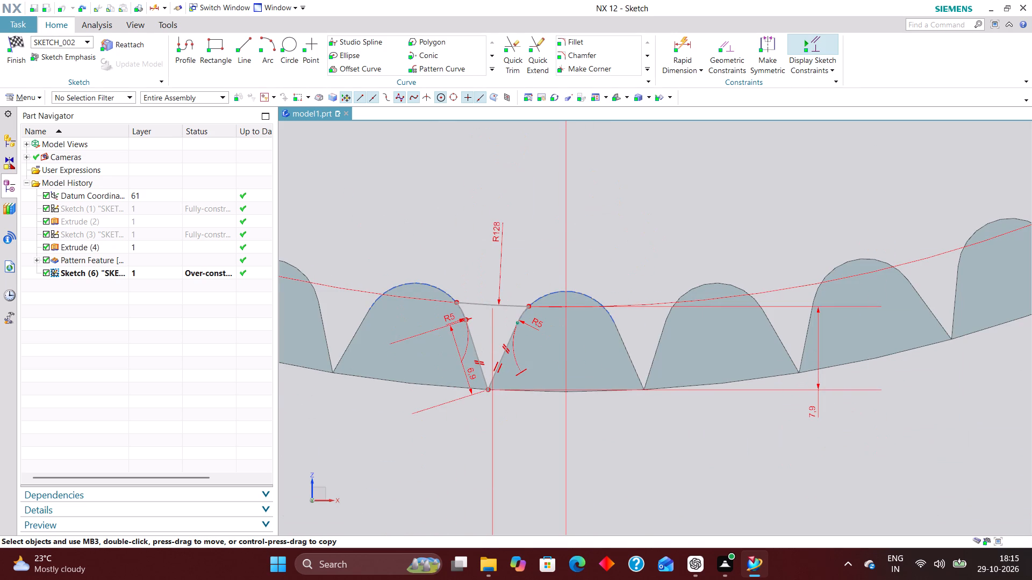
pyautogui.click(62, 7)
# Finish the tooth profile sketch and return to the part model.
pyautogui.scroll(-3, 643, 456)
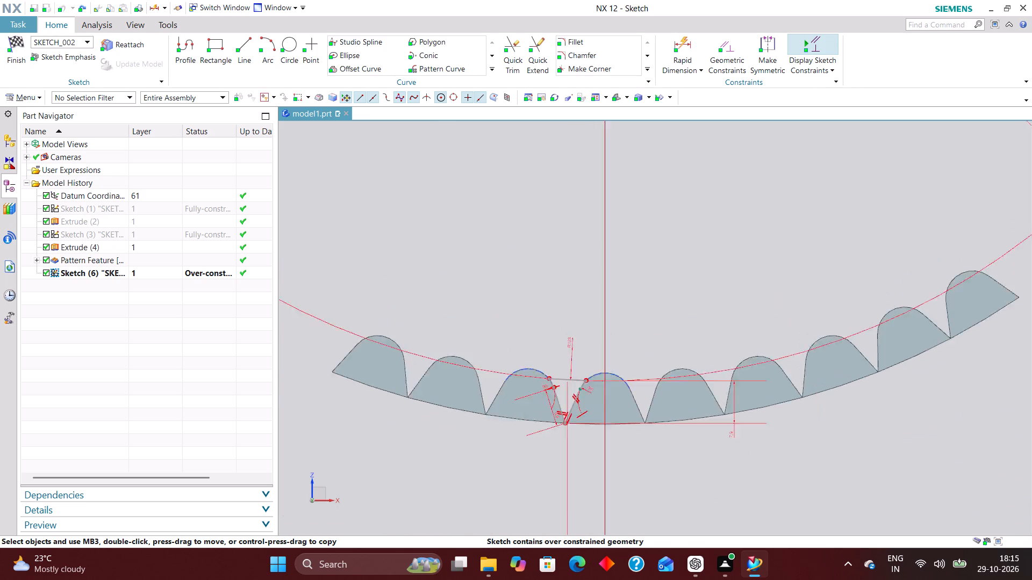
pyautogui.scroll(-2, 648, 461)
pyautogui.scroll(-2, 636, 397)
pyautogui.click(16, 42)
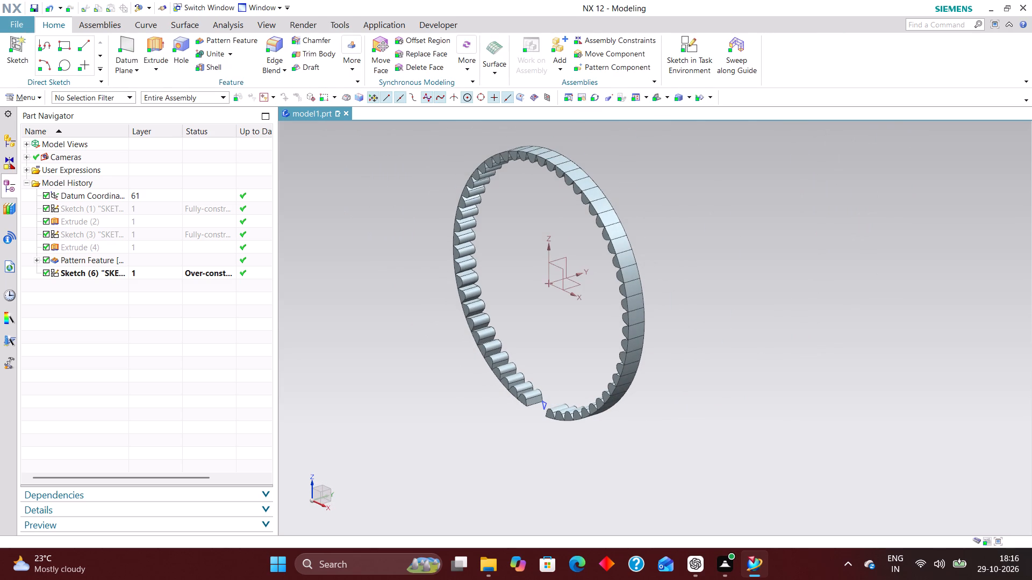
# Extrude the closed five-curve tooth profile from -10 to 10 mm with Boolean set to None.
pyautogui.scroll(4, 560, 358)
pyautogui.scroll(-4, 571, 420)
pyautogui.scroll(4, 537, 453)
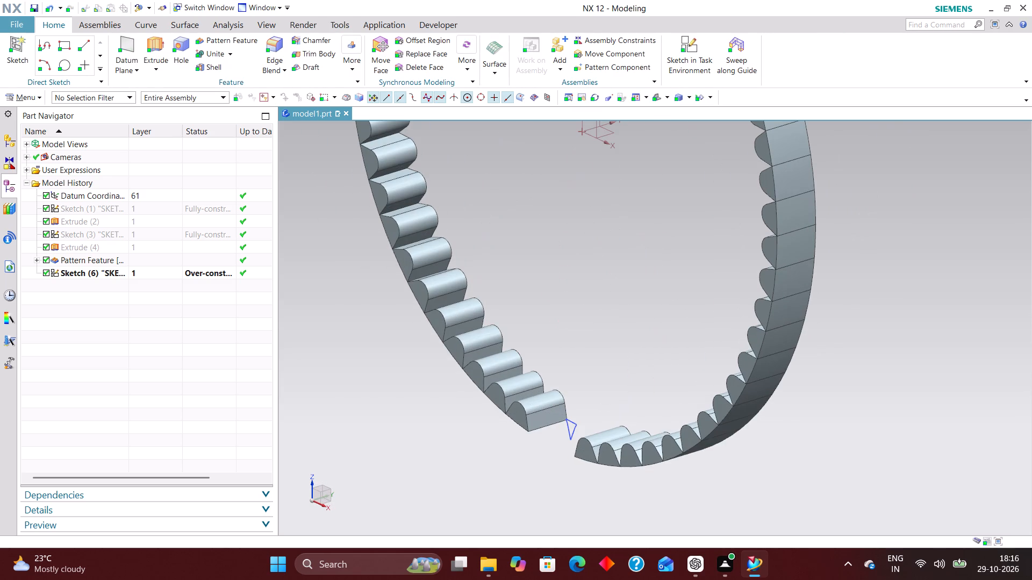
pyautogui.click(150, 33)
pyautogui.click(150, 39)
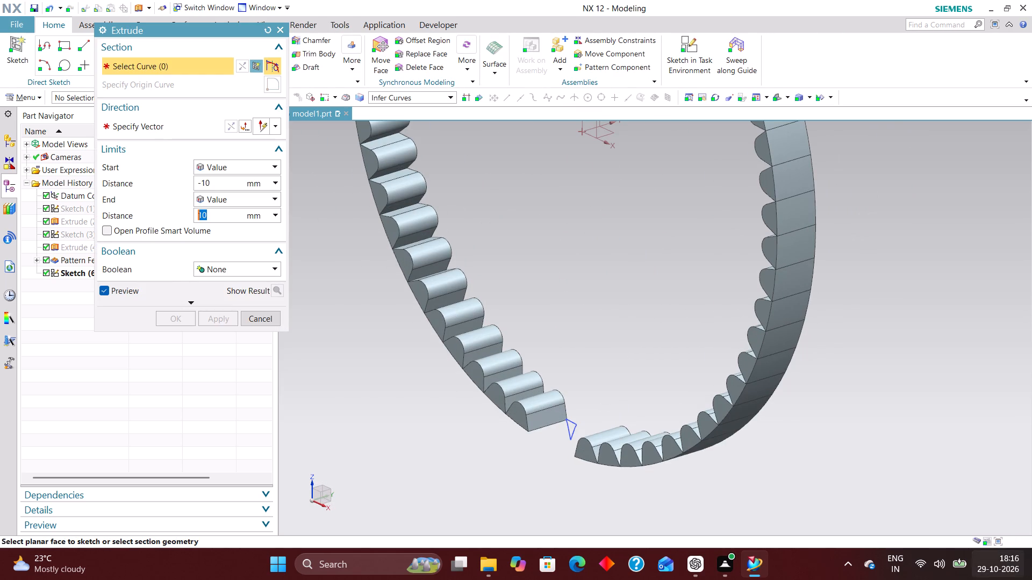
pyautogui.click(579, 424)
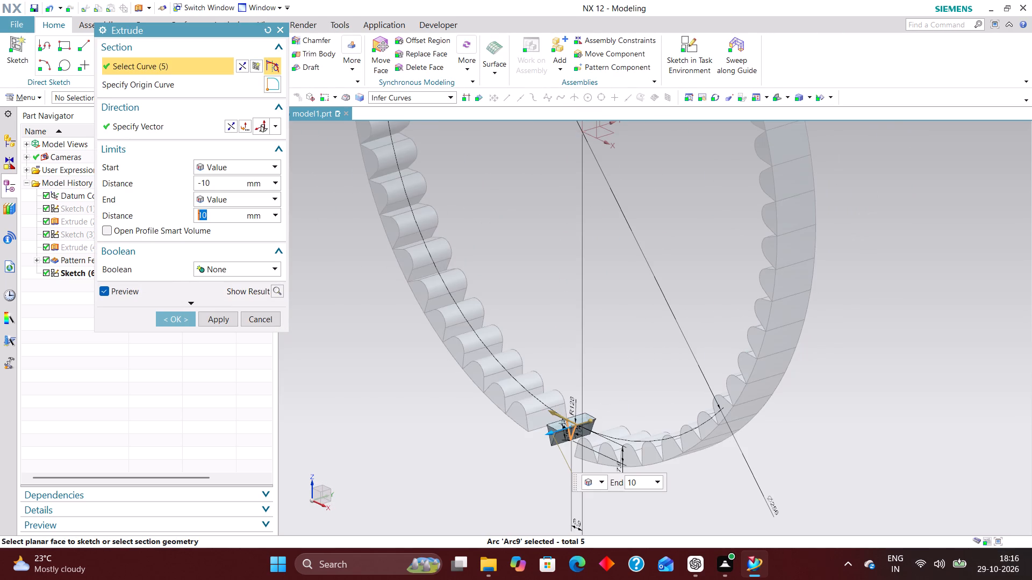
pyautogui.click(182, 314)
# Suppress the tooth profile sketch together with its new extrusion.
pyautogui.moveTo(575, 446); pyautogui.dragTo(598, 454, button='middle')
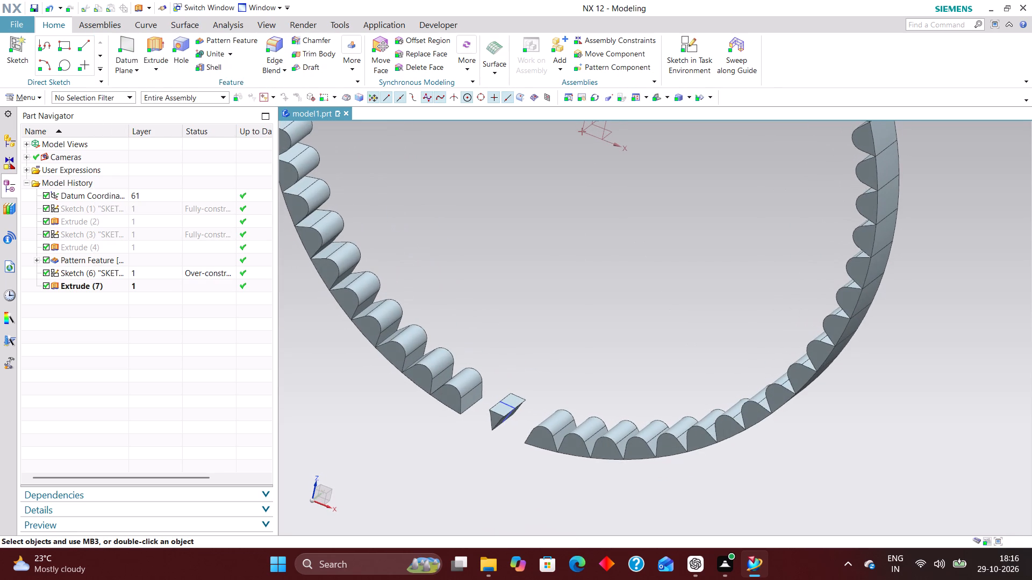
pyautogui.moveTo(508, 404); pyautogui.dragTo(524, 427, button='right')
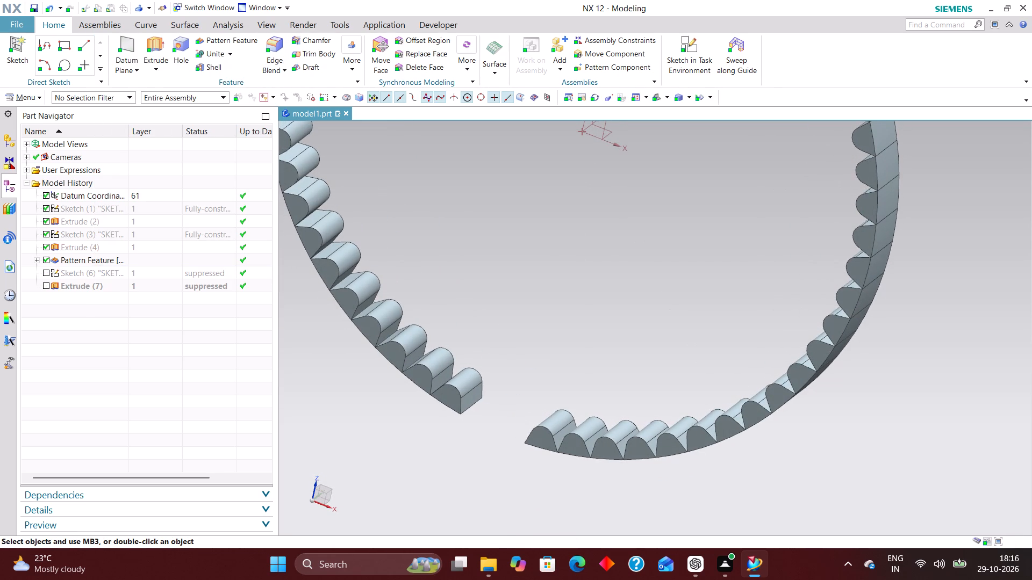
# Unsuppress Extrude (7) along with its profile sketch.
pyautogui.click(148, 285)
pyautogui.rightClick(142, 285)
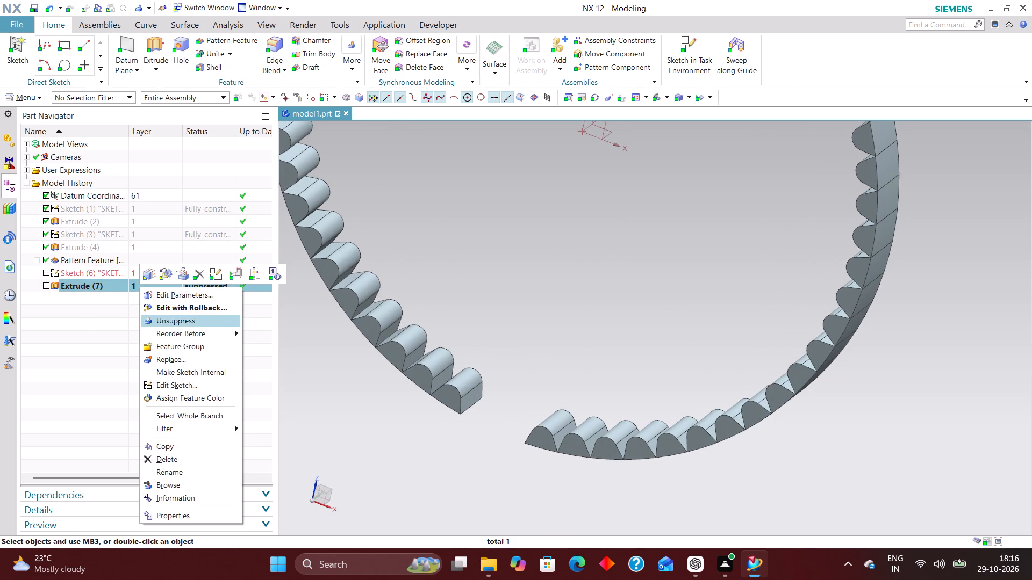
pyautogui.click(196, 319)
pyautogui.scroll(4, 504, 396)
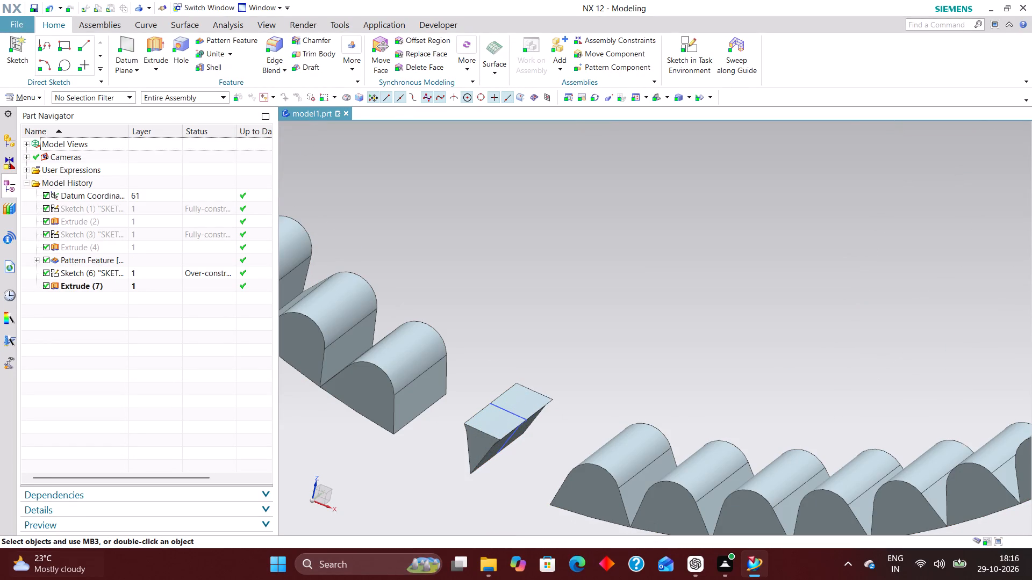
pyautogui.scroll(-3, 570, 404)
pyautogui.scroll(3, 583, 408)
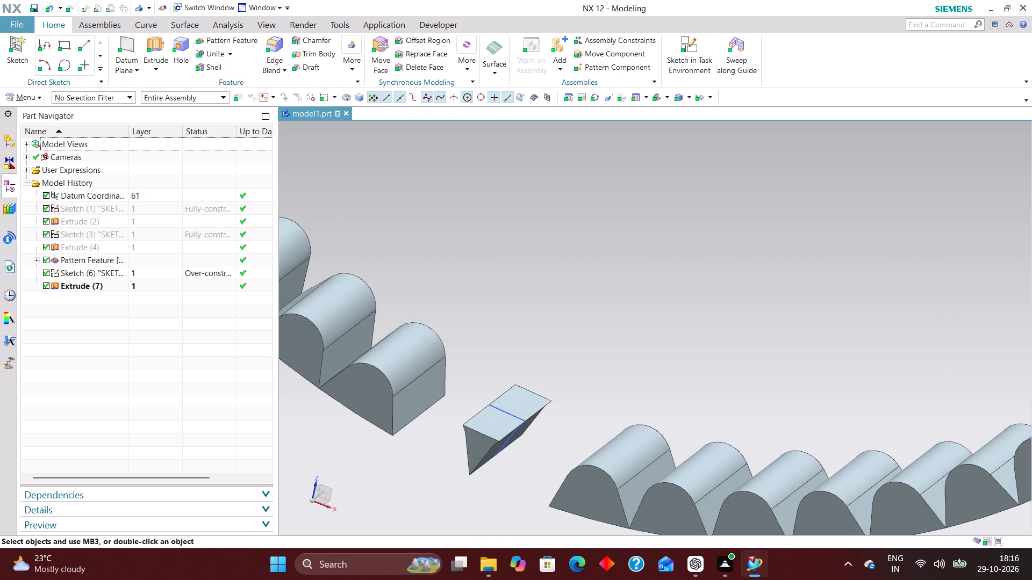
# Hide the existing circular pattern of rounded teeth.
pyautogui.click(105, 259)
pyautogui.rightClick(105, 255)
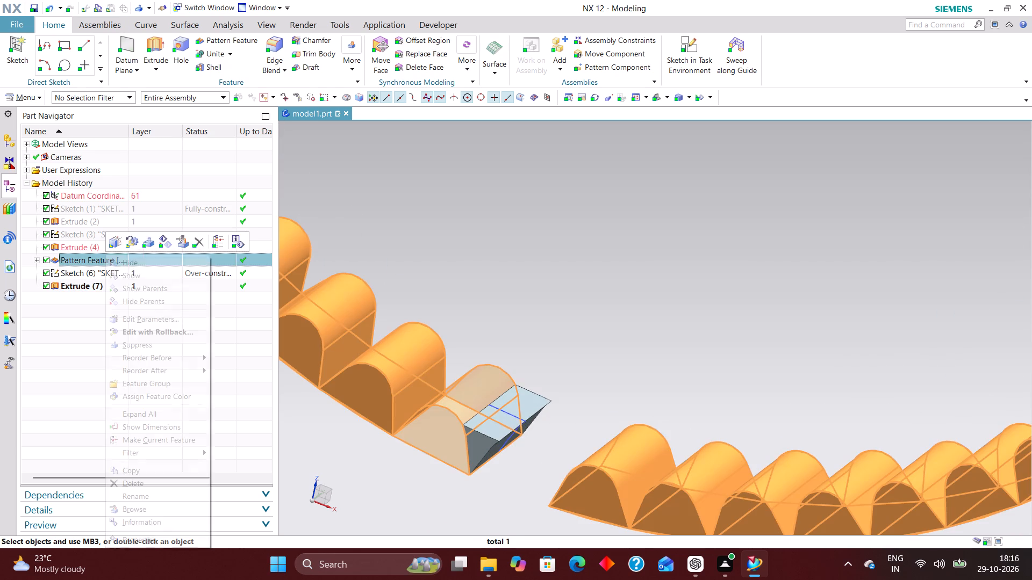
pyautogui.click(146, 264)
# Show Extrude (2), the wheel disc body.
pyautogui.scroll(-2, 572, 305)
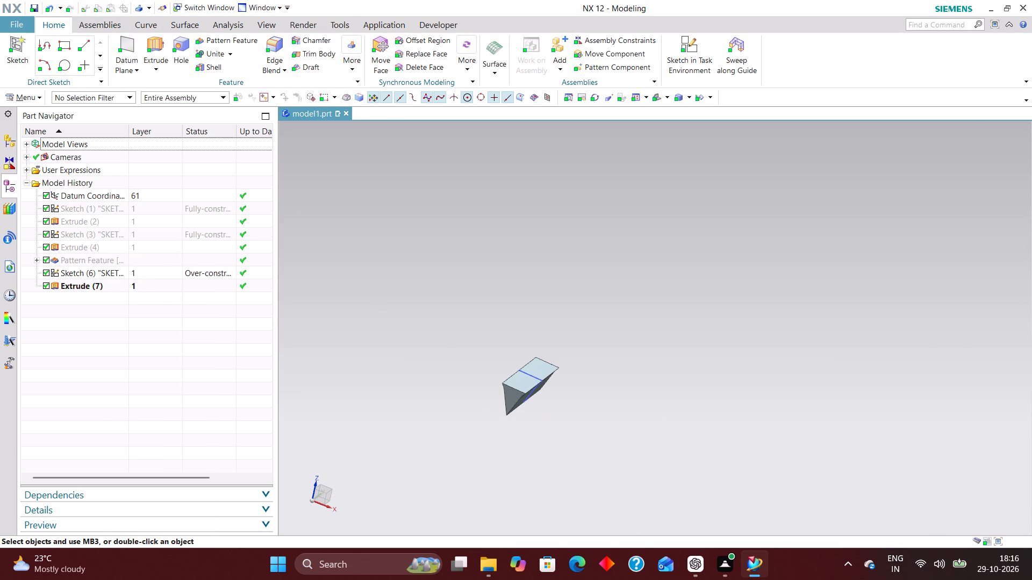
pyautogui.click(107, 221)
pyautogui.rightClick(114, 220)
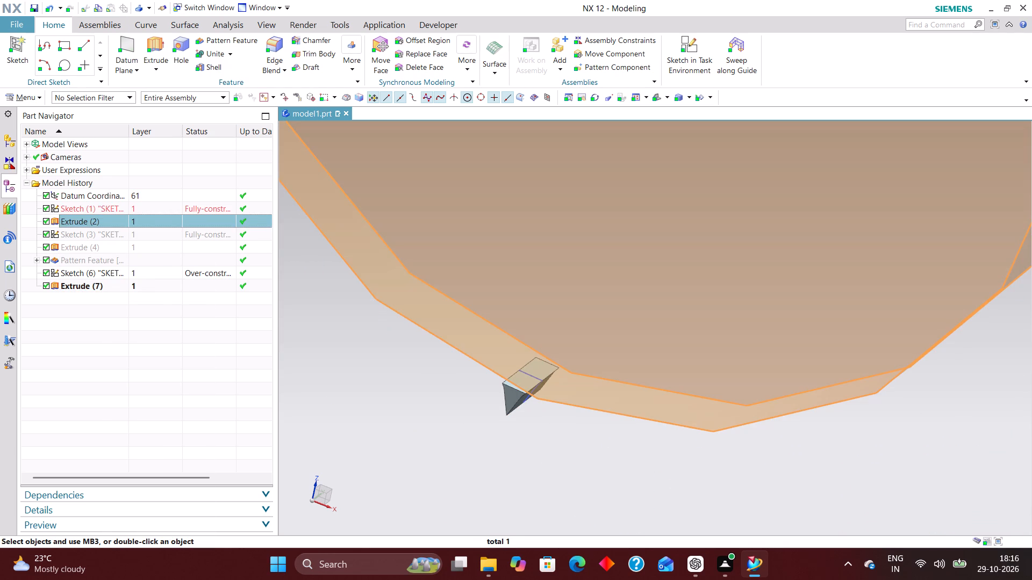
pyautogui.rightClick(102, 218)
pyautogui.click(116, 222)
# Set up a circular Pattern Feature of the tooth Extrude (7), rotating about the datum coordinate system's Y axis.
pyautogui.scroll(-2, 649, 359)
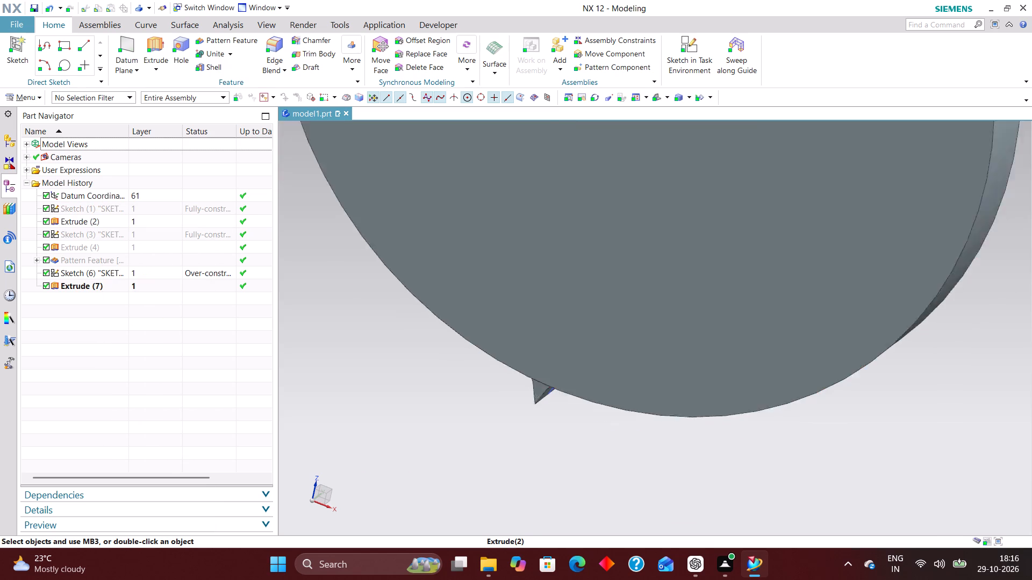
pyautogui.scroll(-2, 648, 374)
pyautogui.scroll(4, 651, 331)
pyautogui.scroll(-3, 428, 332)
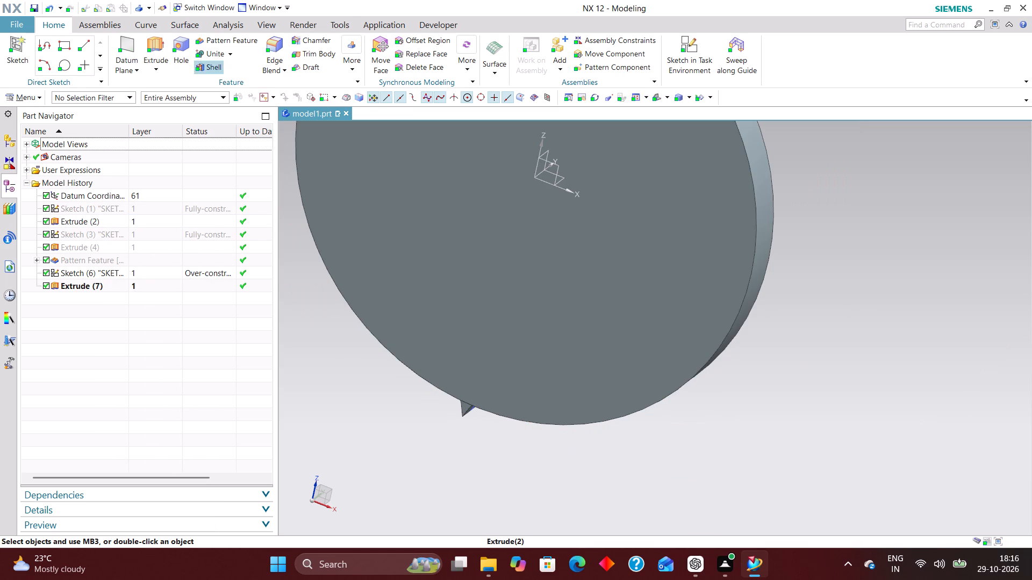
pyautogui.click(224, 37)
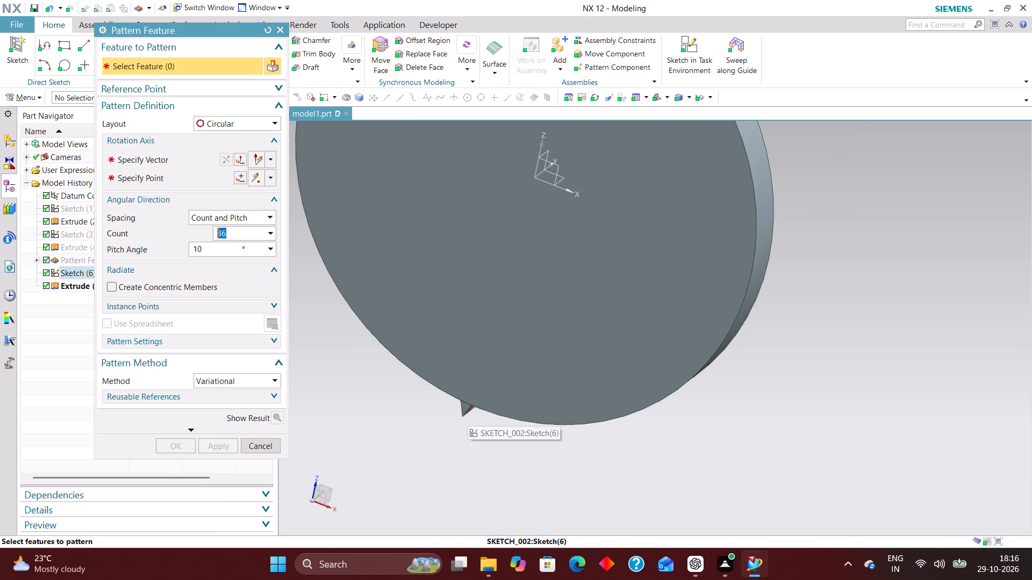
pyautogui.click(464, 411)
pyautogui.click(180, 158)
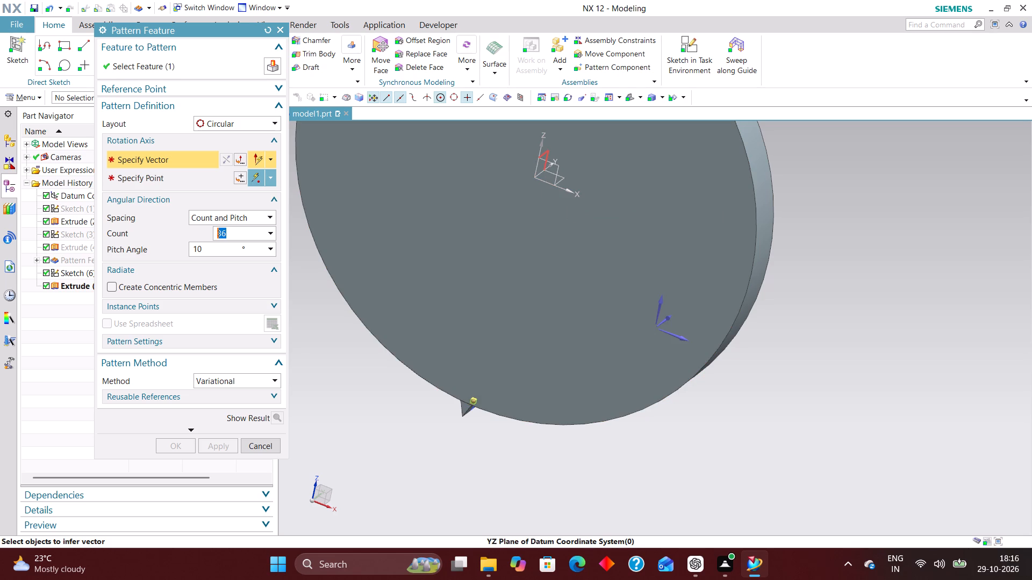
pyautogui.click(545, 172)
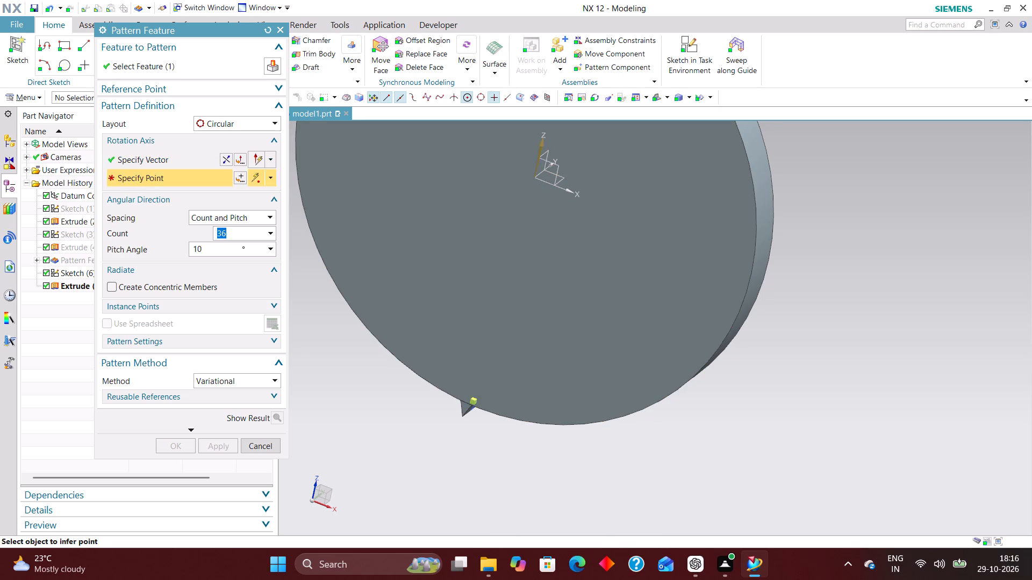
pyautogui.scroll(-1, 546, 318)
pyautogui.click(199, 157)
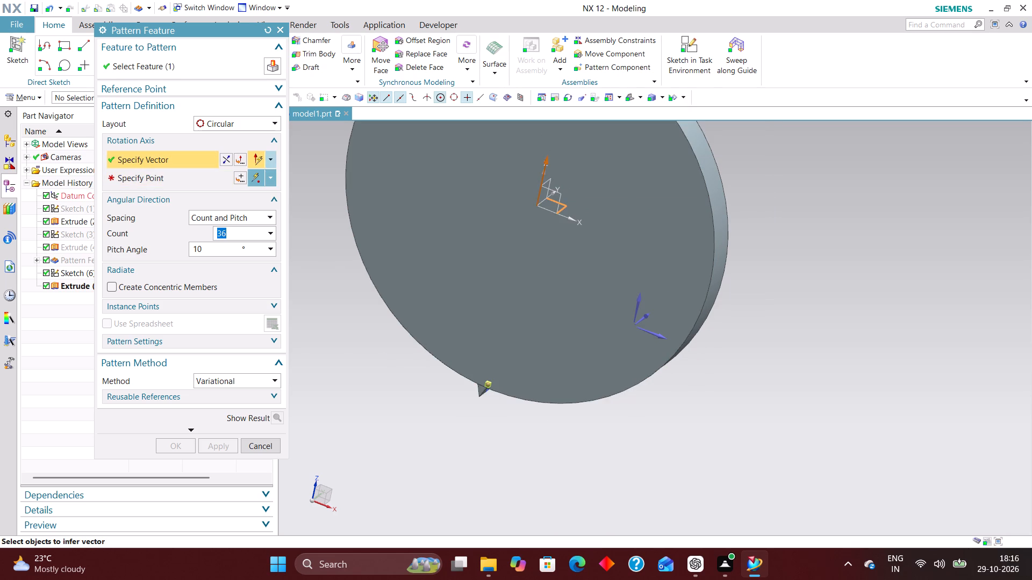
pyautogui.scroll(5, 570, 195)
pyautogui.scroll(6, 484, 211)
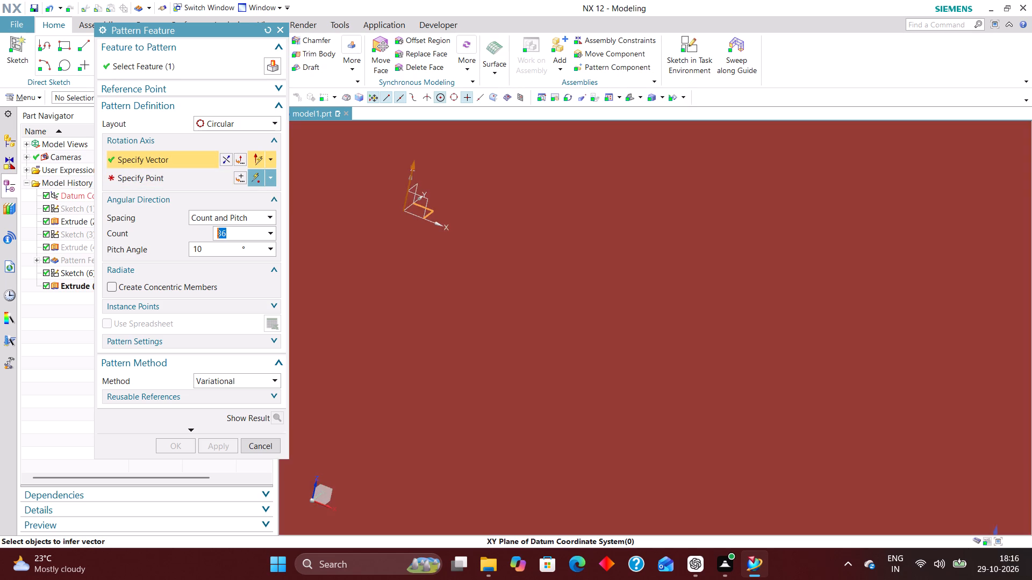
pyautogui.click(414, 203)
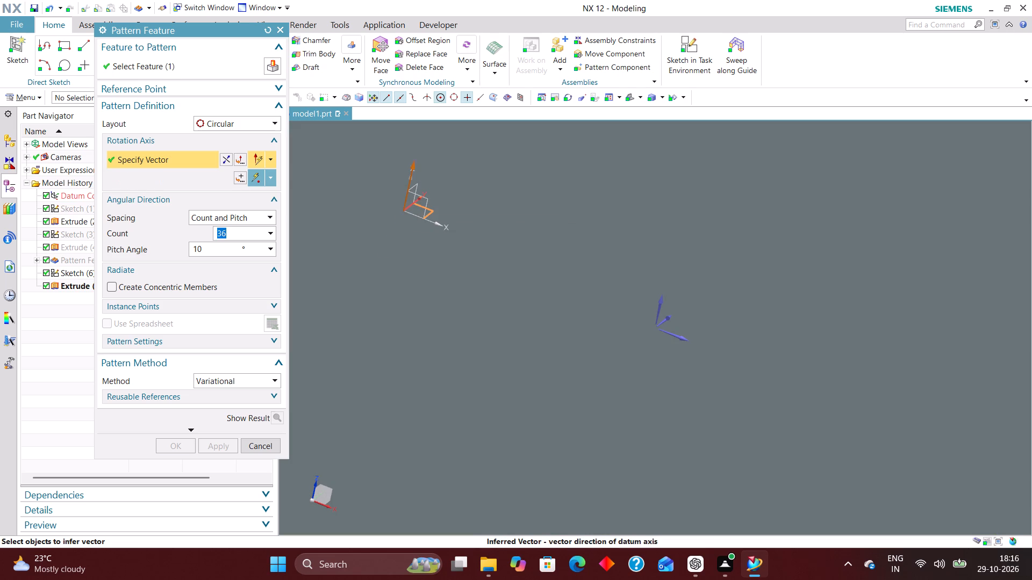
pyautogui.scroll(-6, 623, 213)
pyautogui.scroll(-4, 664, 244)
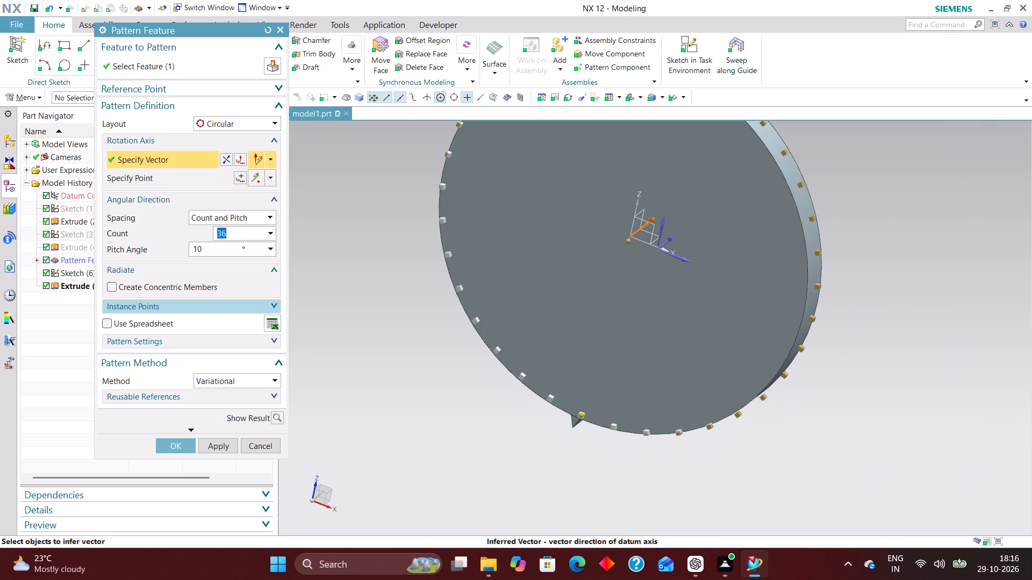
# Create the circular tooth pattern with a count of 40 and a pitch angle of 360/40.
pyautogui.press('4')
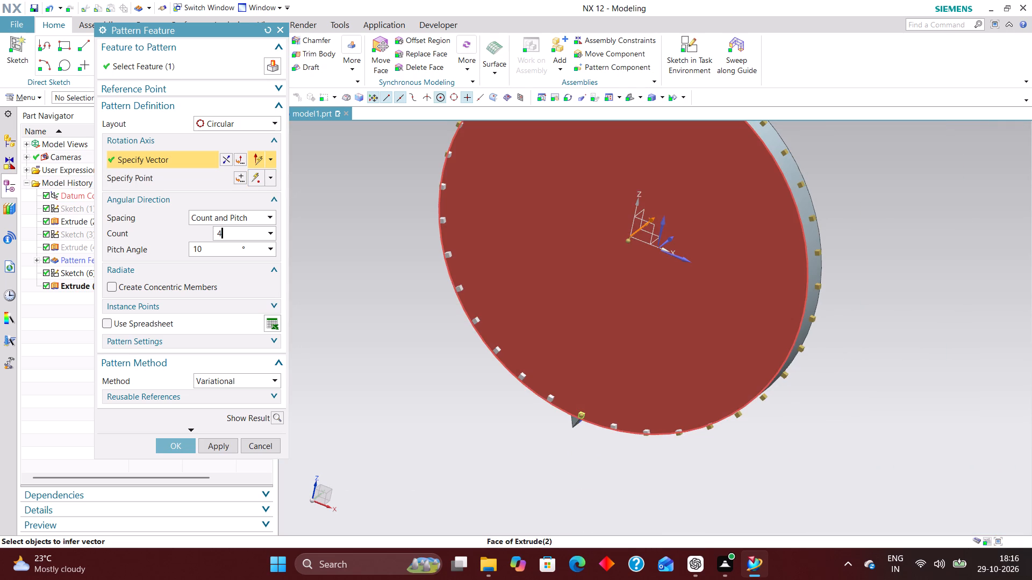
pyautogui.press('0')
pyautogui.press('Return')
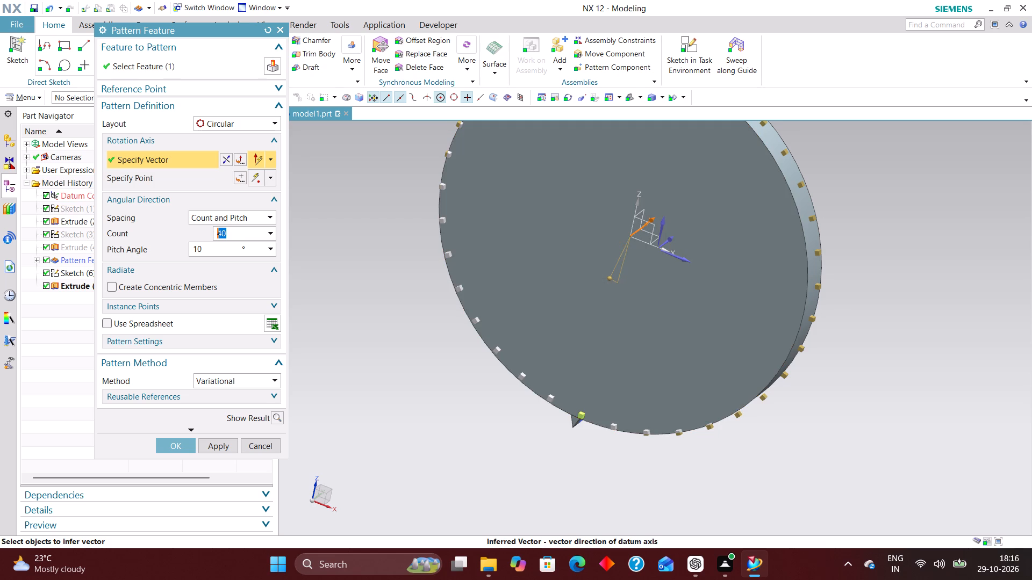
pyautogui.moveTo(204, 247); pyautogui.dragTo(168, 248)
pyautogui.write('360')
pyautogui.press('/')
pyautogui.press('4')
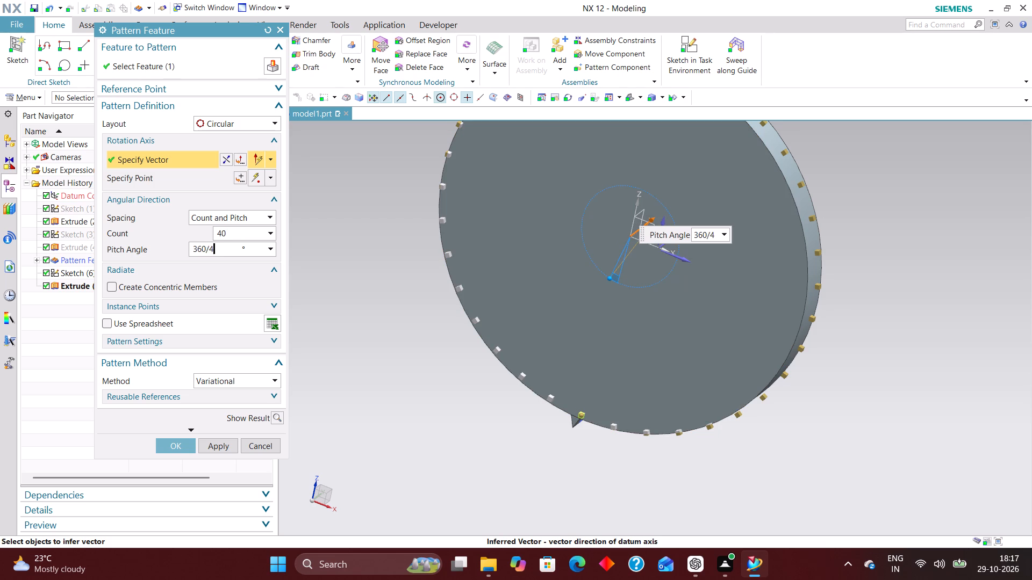
pyautogui.press('0')
pyautogui.press('Return')
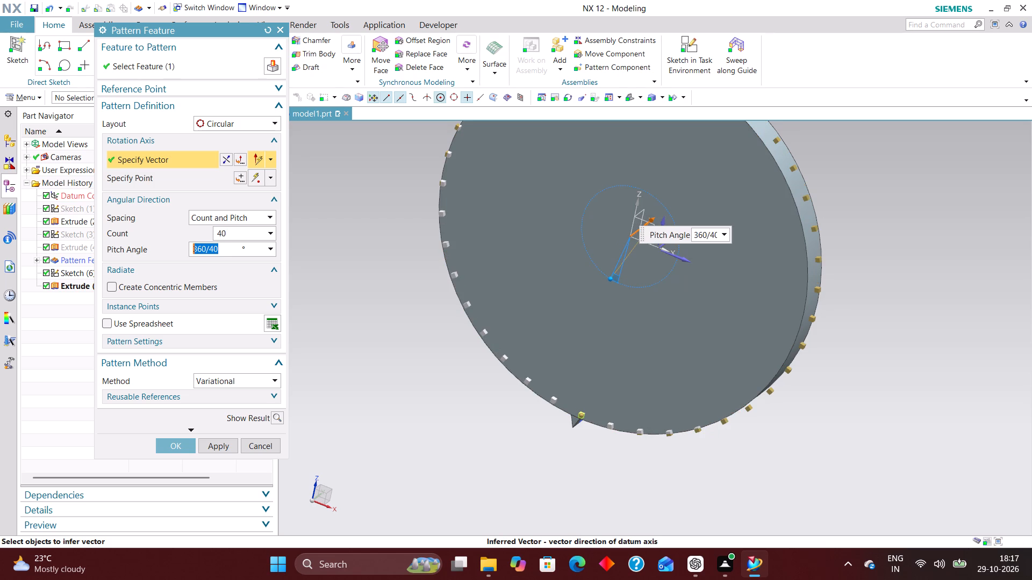
pyautogui.click(170, 442)
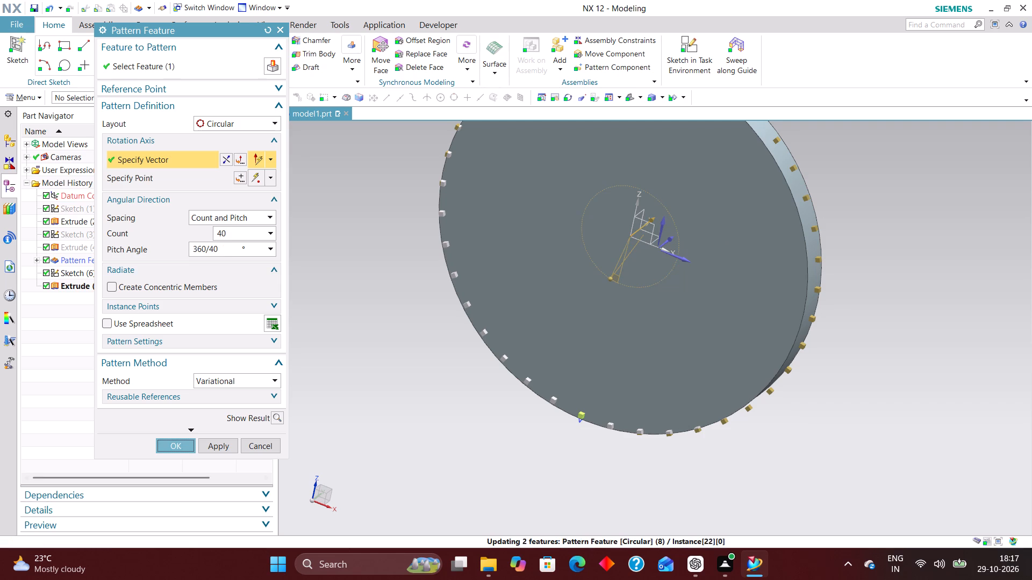
# Examine the patterned teeth around the wheel's rim from both sides.
pyautogui.scroll(-2, 752, 439)
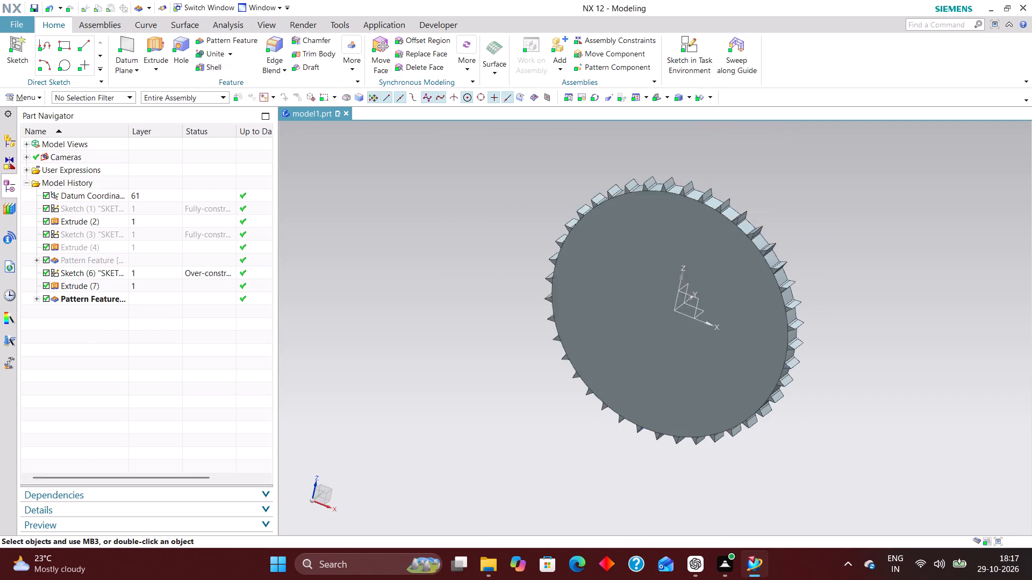
pyautogui.scroll(-1, 754, 446)
pyautogui.scroll(6, 728, 258)
pyautogui.scroll(-3, 637, 187)
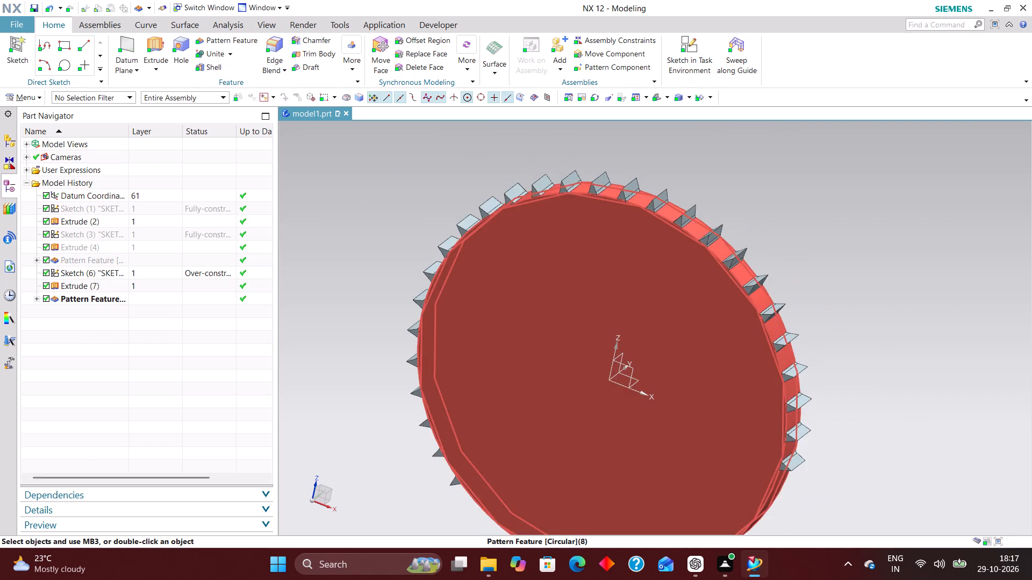
pyautogui.scroll(-2, 642, 198)
pyautogui.scroll(3, 661, 428)
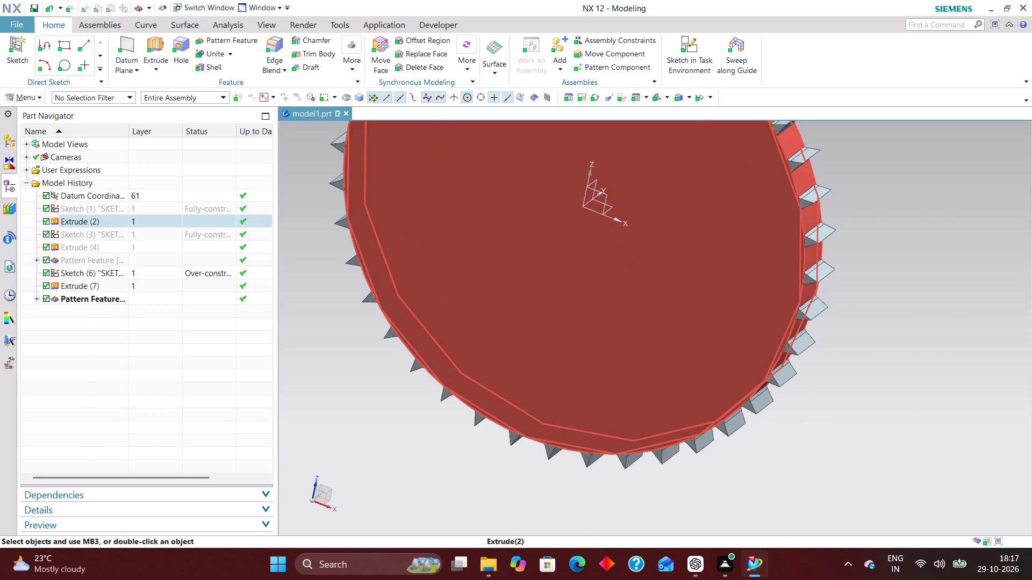
pyautogui.moveTo(641, 497); pyautogui.dragTo(683, 470, button='middle')
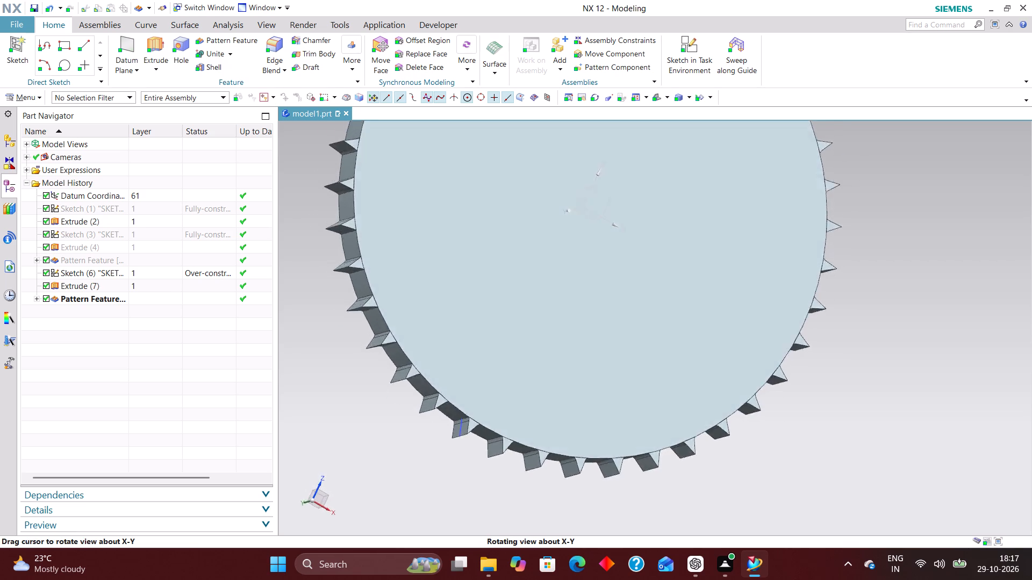
pyautogui.moveTo(683, 470); pyautogui.dragTo(667, 474, button='middle')
pyautogui.moveTo(648, 465); pyautogui.dragTo(639, 472, button='middle')
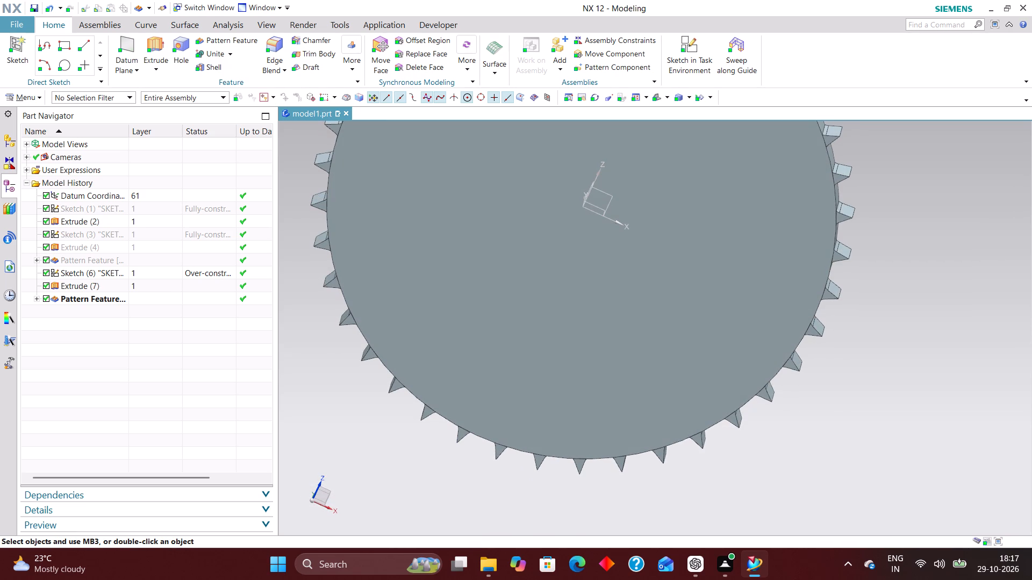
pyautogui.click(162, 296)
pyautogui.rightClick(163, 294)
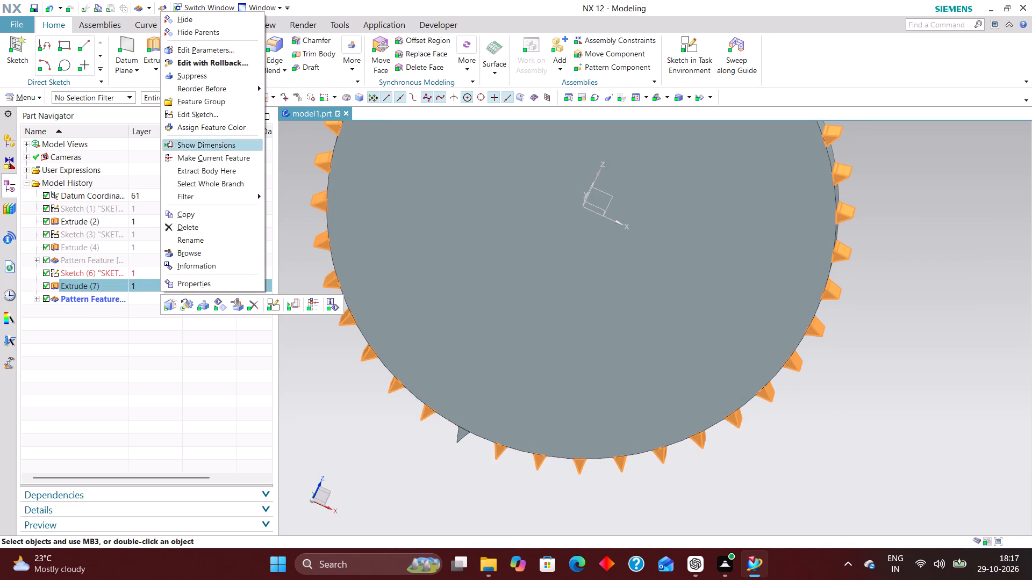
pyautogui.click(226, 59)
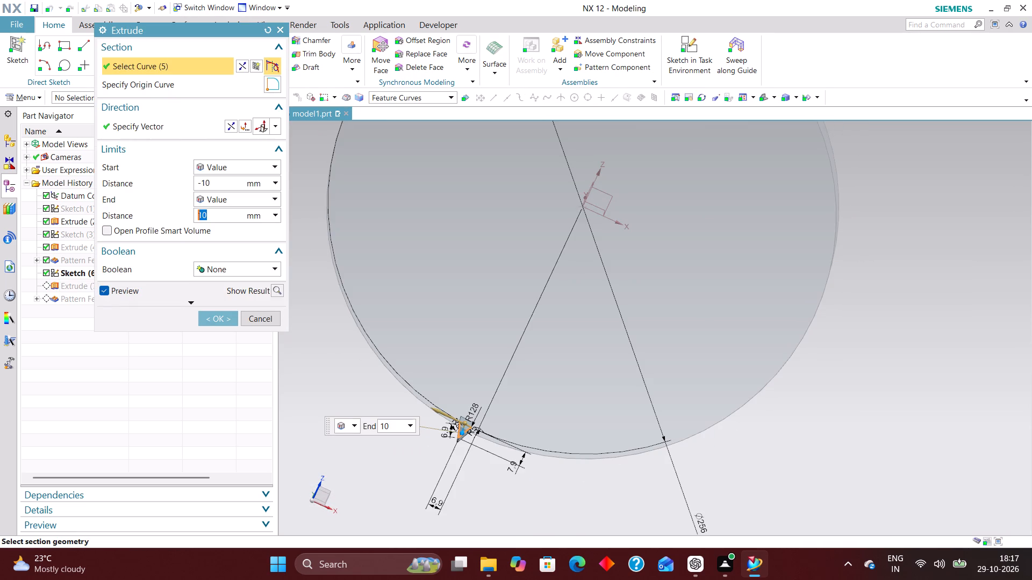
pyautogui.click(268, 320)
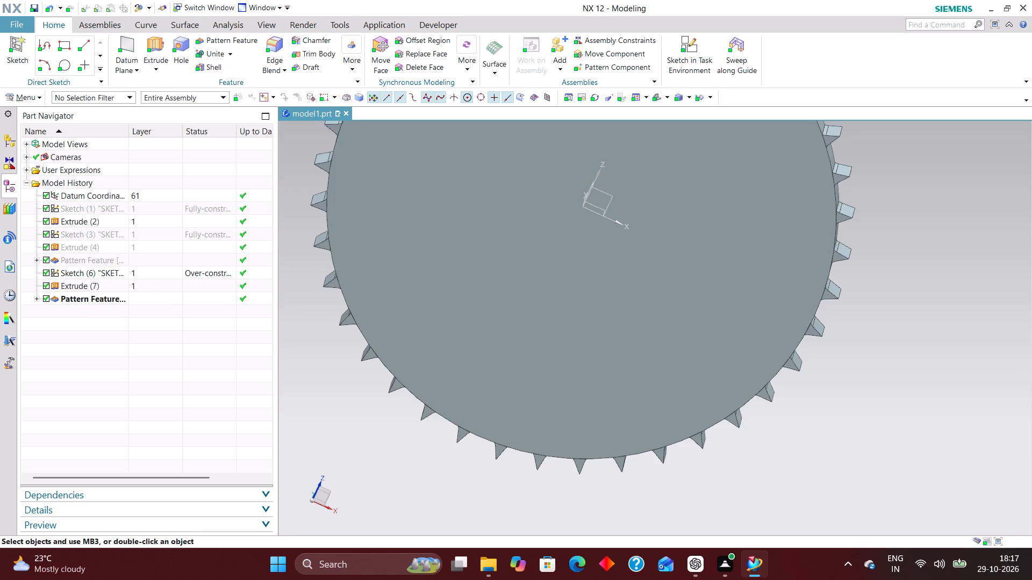
# Edit the new circular tooth pattern to a count of 50 and a pitch angle of 360/50.
pyautogui.moveTo(787, 349); pyautogui.dragTo(700, 349, button='middle')
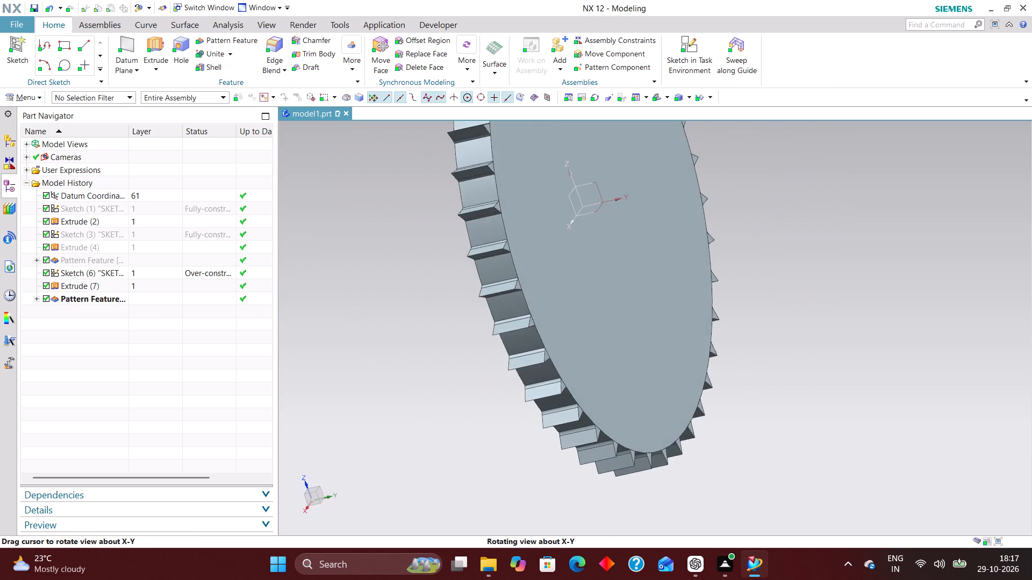
pyautogui.moveTo(700, 349); pyautogui.dragTo(725, 343, button='middle')
pyautogui.click(108, 299)
pyautogui.rightClick(109, 299)
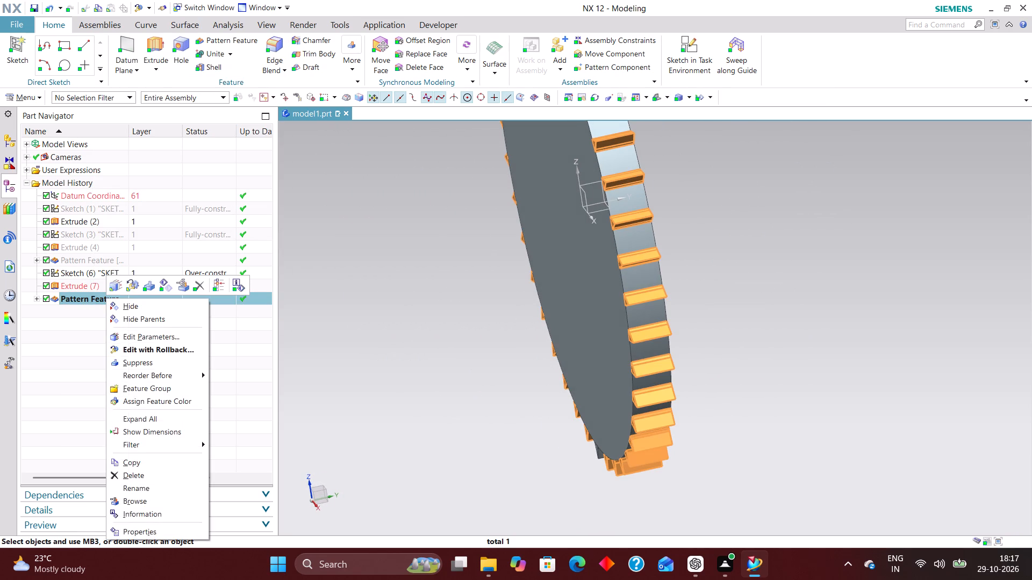
pyautogui.click(179, 349)
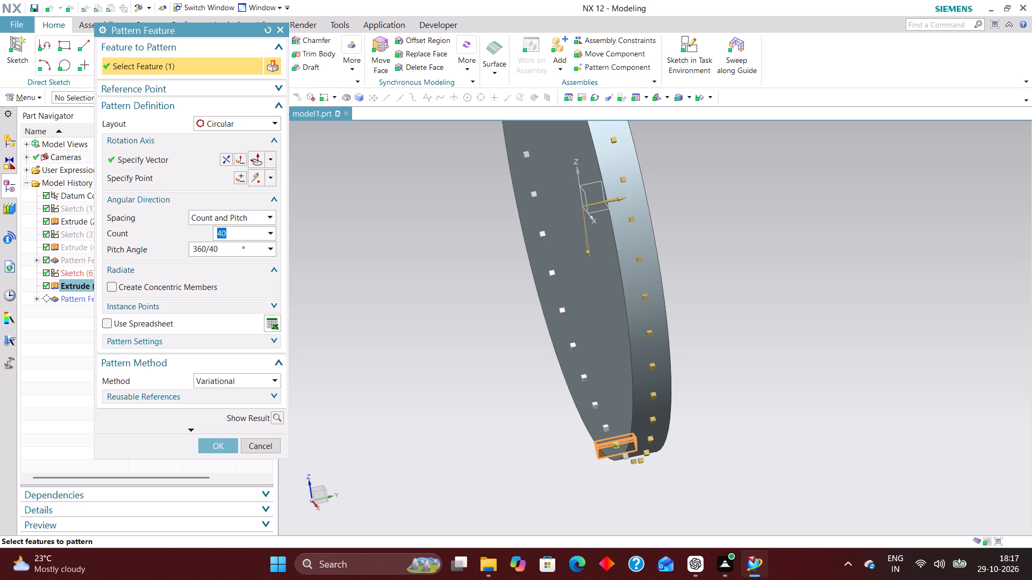
pyautogui.press('5')
pyautogui.press('0')
pyautogui.press('Return')
pyautogui.moveTo(221, 248); pyautogui.dragTo(208, 247)
pyautogui.write('50')
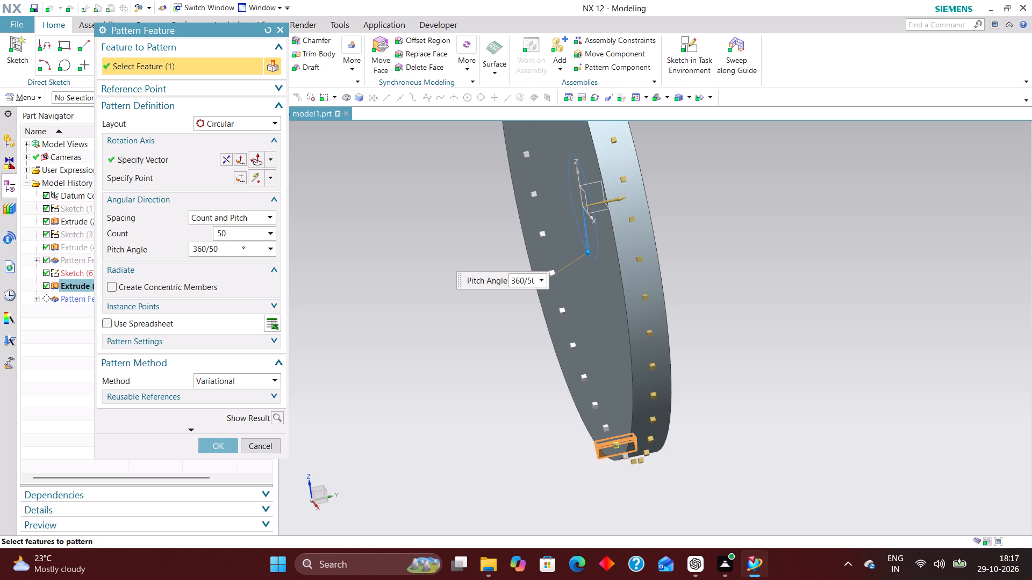
pyautogui.press('Return')
pyautogui.scroll(1, 491, 455)
pyautogui.moveTo(491, 455); pyautogui.dragTo(543, 438, button='middle')
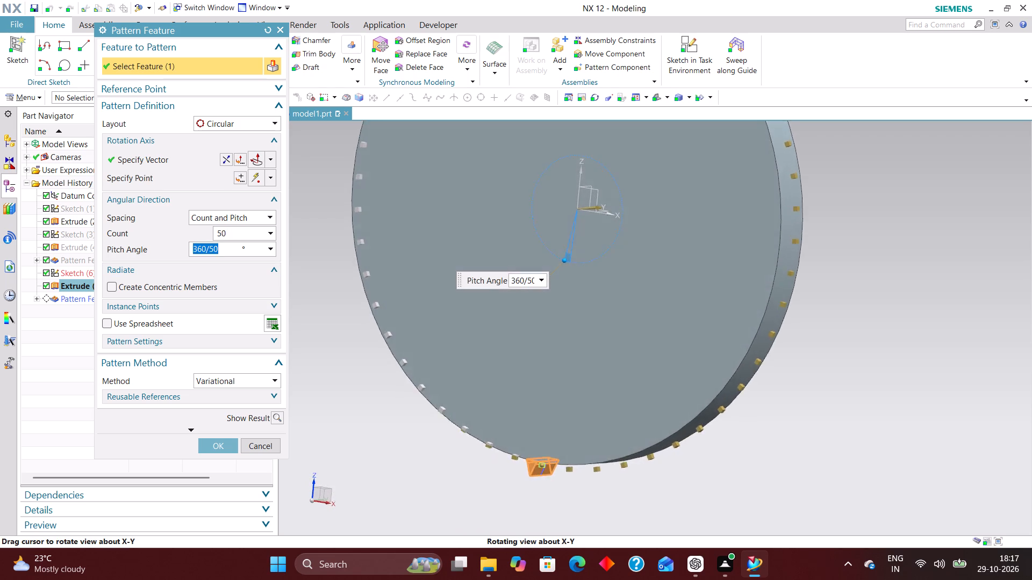
pyautogui.moveTo(543, 438); pyautogui.dragTo(545, 447, button='middle')
pyautogui.click(216, 444)
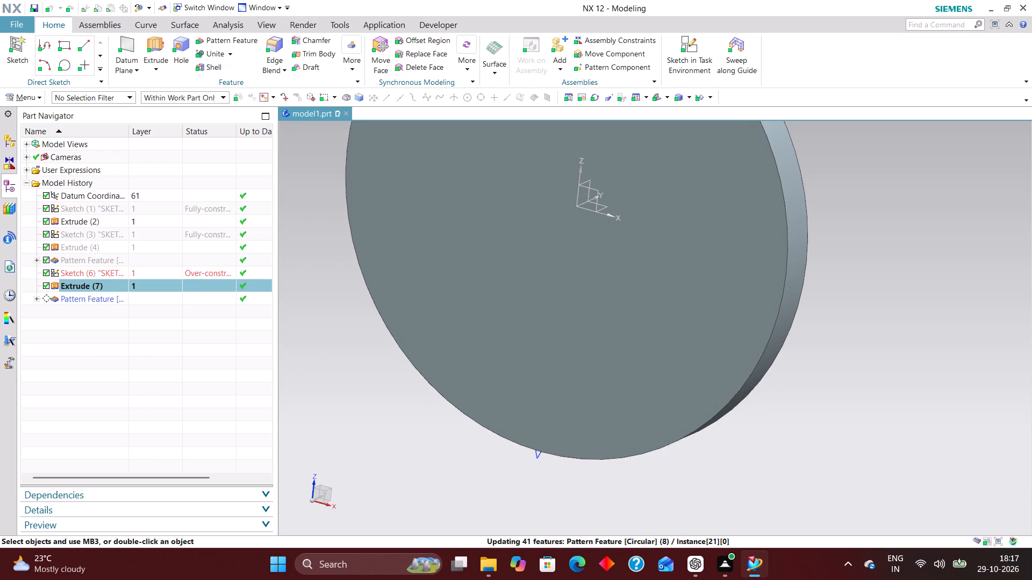
# Examine the tooth spacing along the wheel's rim, including in a face-on front view.
pyautogui.scroll(4, 543, 458)
pyautogui.scroll(-2, 689, 438)
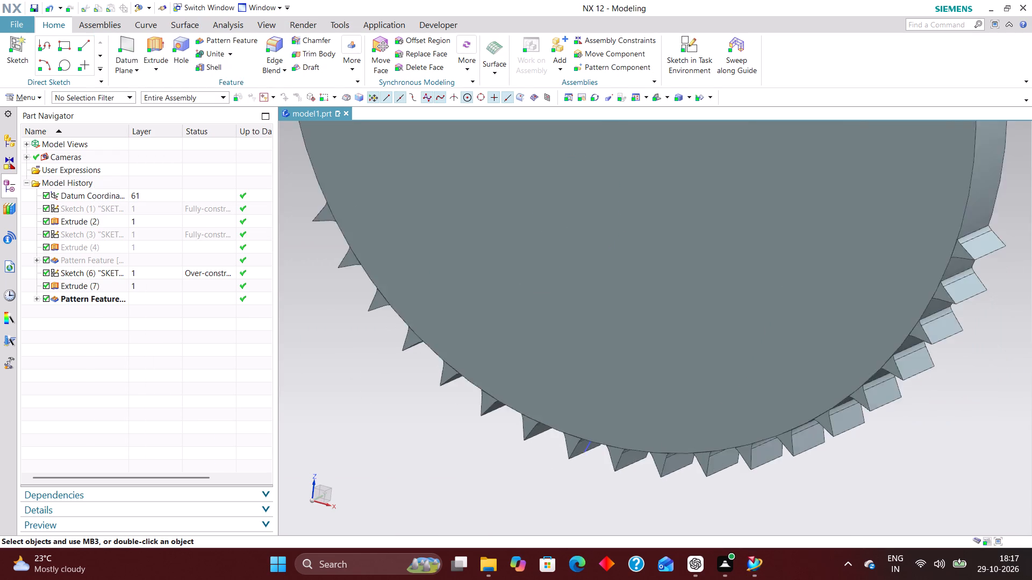
pyautogui.scroll(-1, 690, 441)
pyautogui.moveTo(627, 502); pyautogui.dragTo(668, 497, button='middle')
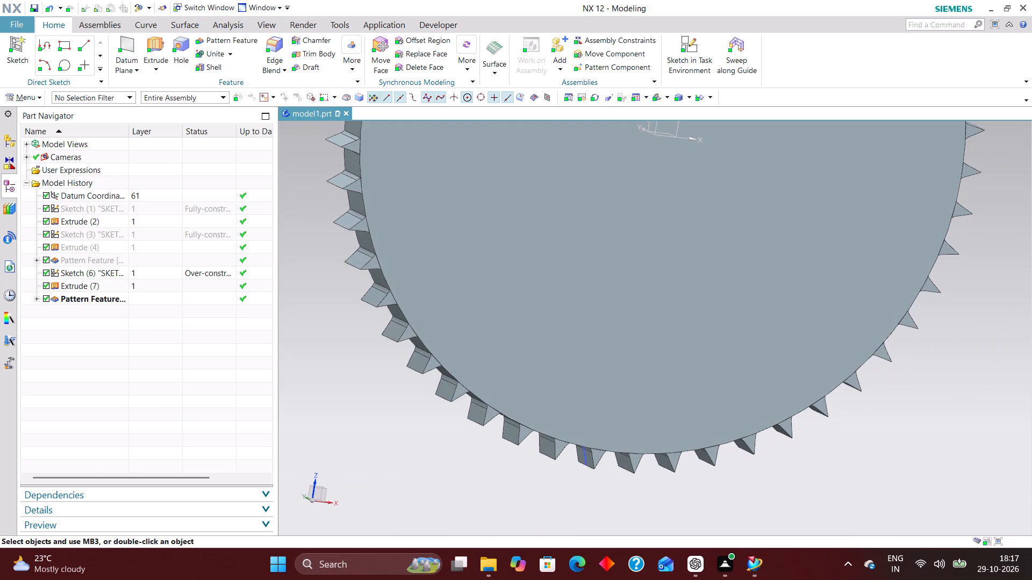
pyautogui.rightClick(747, 481)
pyautogui.click(671, 509)
pyautogui.moveTo(811, 463); pyautogui.dragTo(605, 503, button='right')
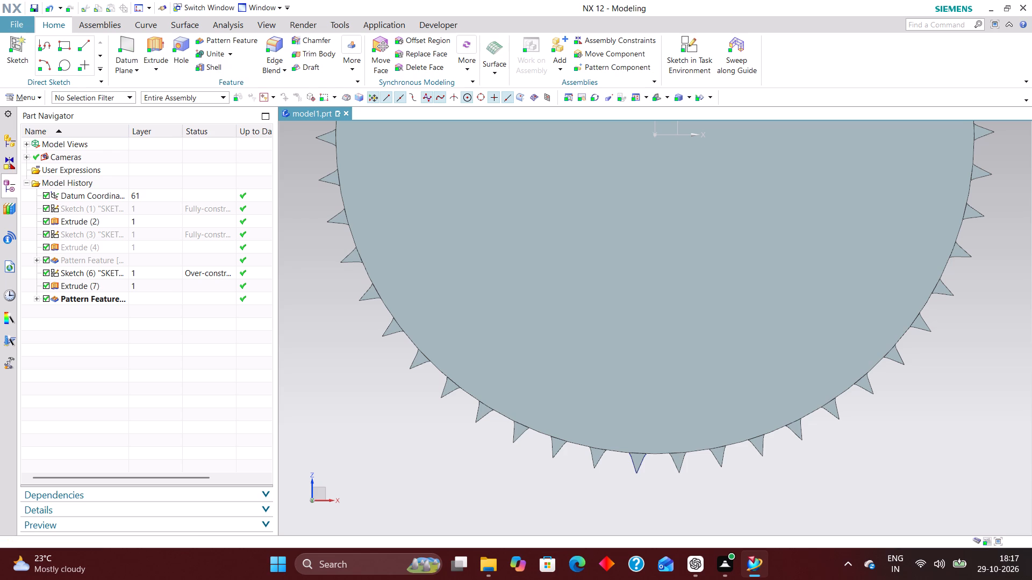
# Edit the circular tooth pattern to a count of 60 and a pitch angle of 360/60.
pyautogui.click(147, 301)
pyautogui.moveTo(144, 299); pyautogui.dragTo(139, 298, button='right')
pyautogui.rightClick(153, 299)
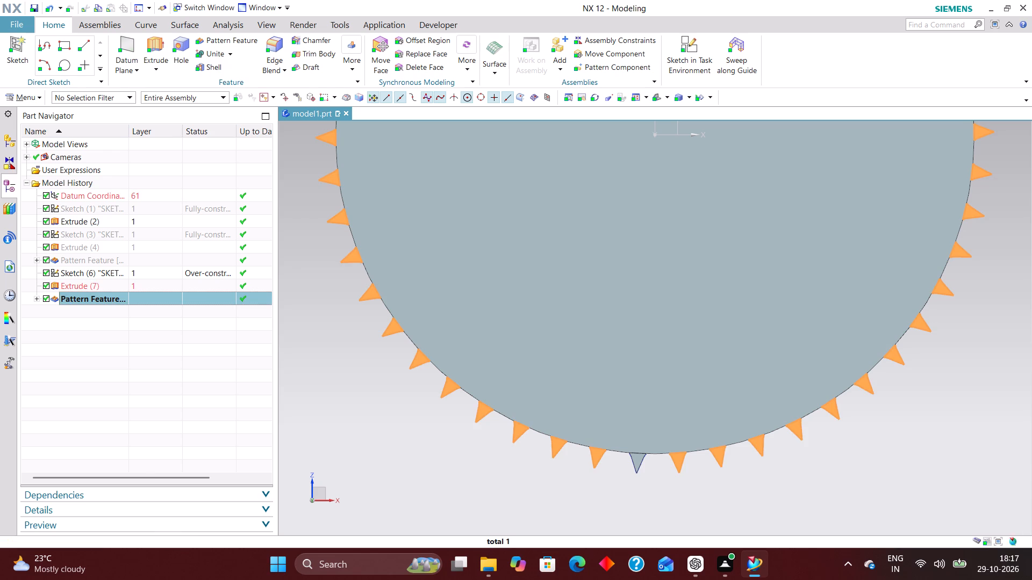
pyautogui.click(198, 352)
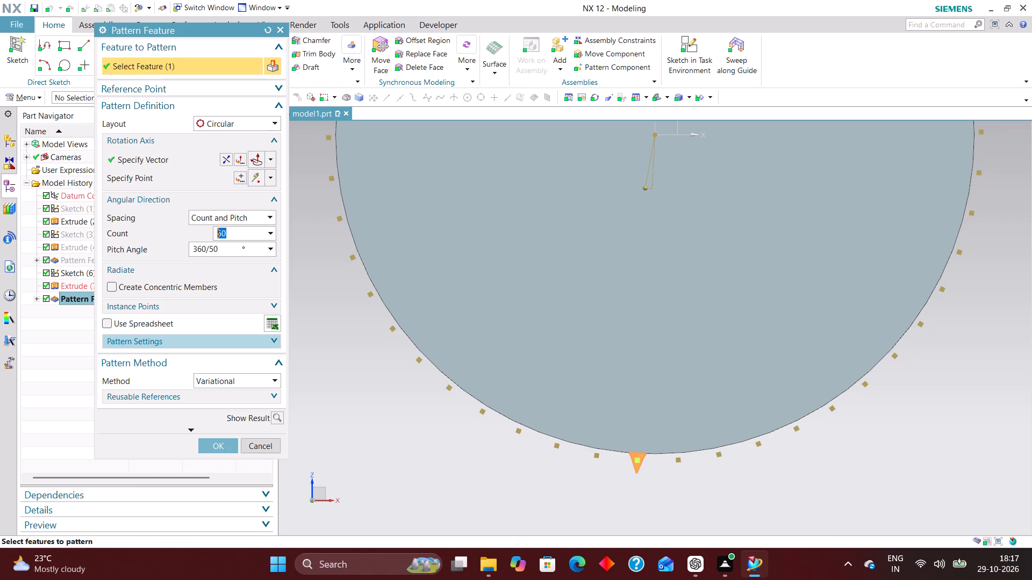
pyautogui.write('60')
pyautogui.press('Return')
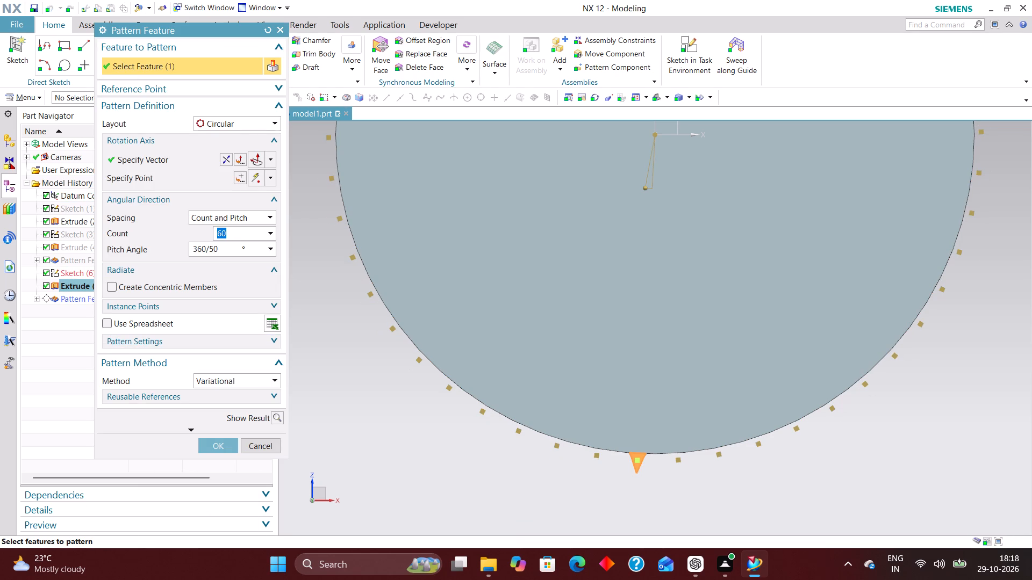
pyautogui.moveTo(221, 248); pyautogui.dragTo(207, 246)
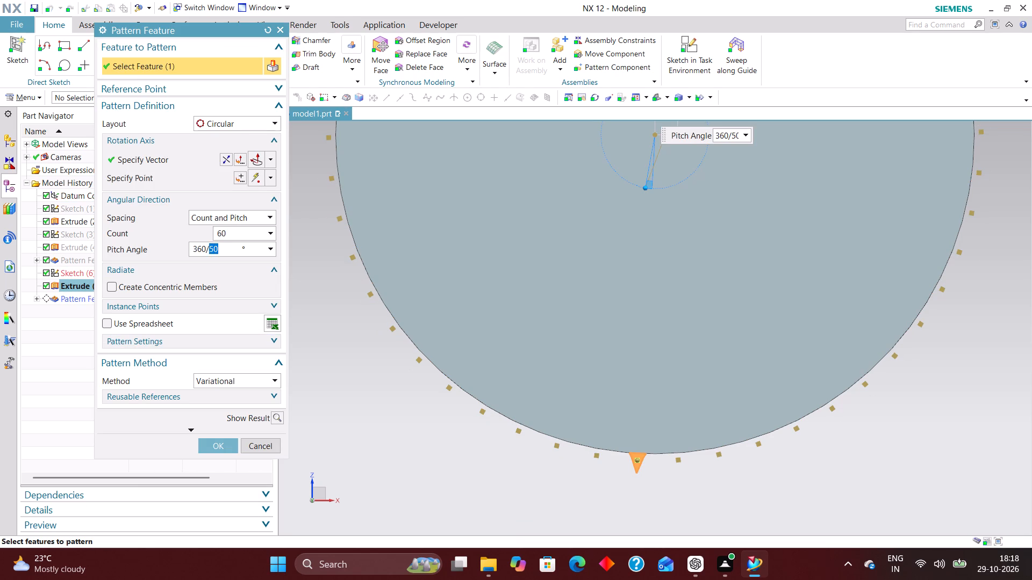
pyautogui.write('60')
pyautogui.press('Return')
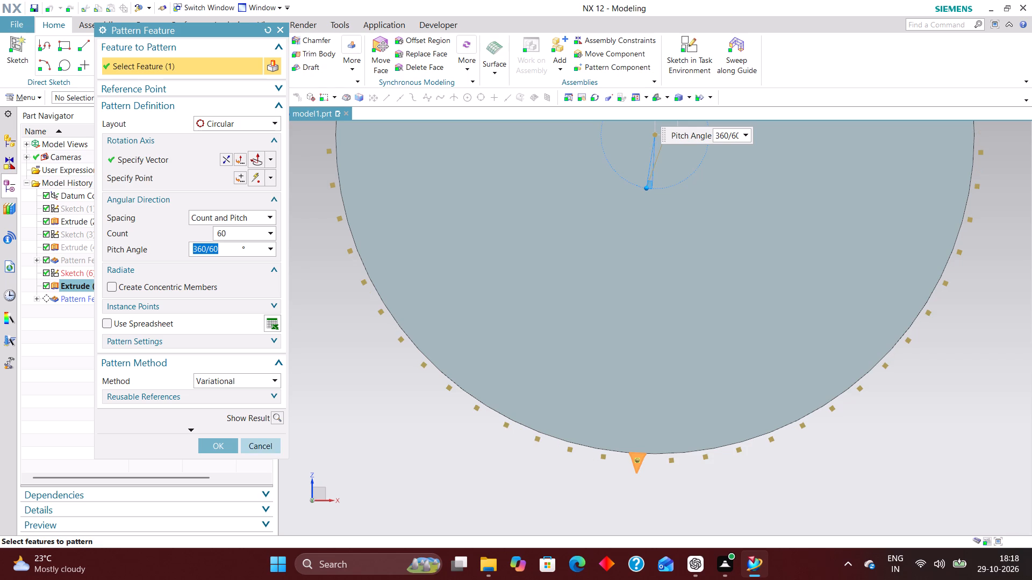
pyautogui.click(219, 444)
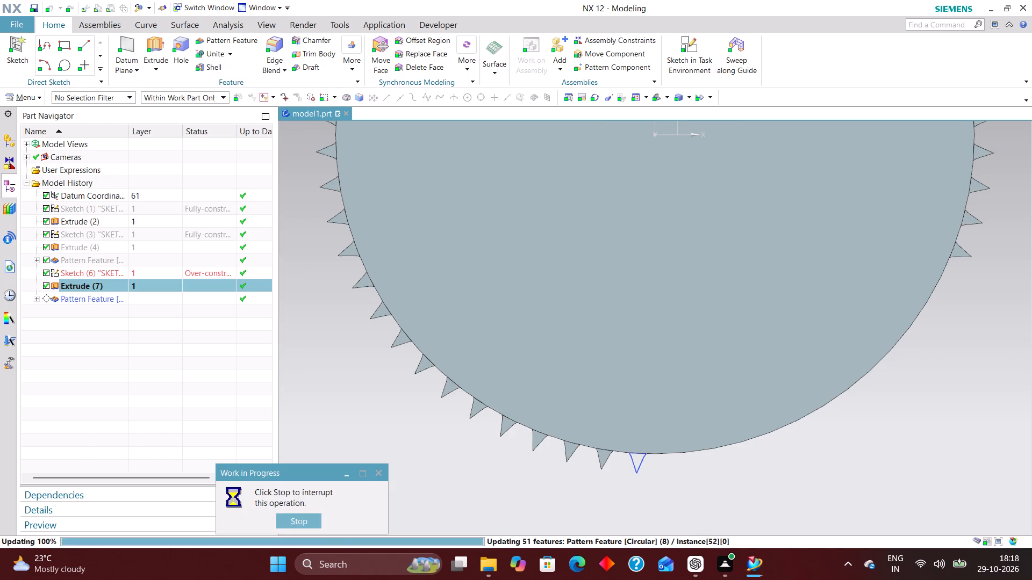
# Examine the tooth spacing around the wheel's rim, both on the whole wheel and up close.
pyautogui.scroll(-3, 690, 454)
pyautogui.moveTo(775, 463); pyautogui.dragTo(775, 463, button='middle')
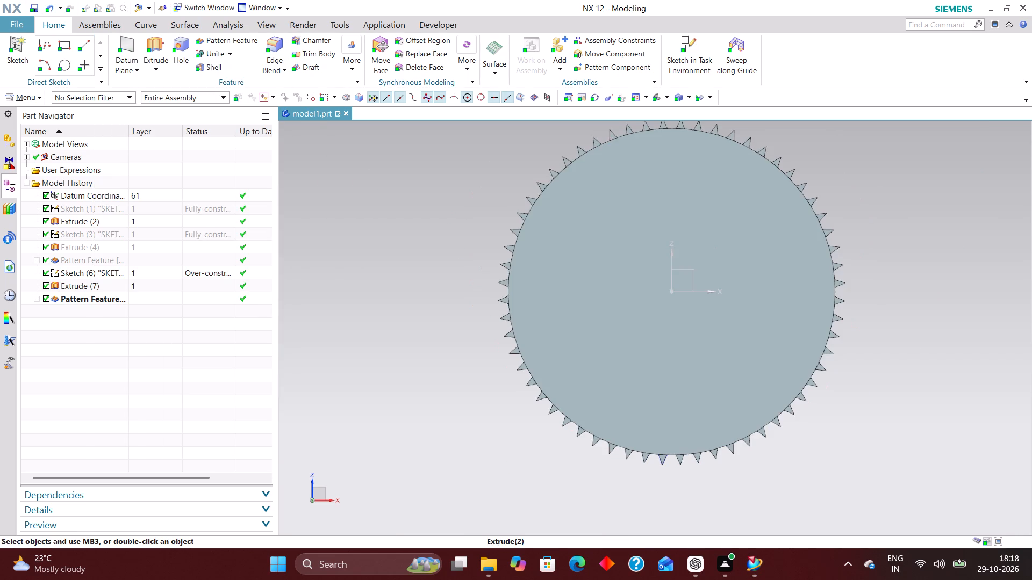
pyautogui.moveTo(775, 463); pyautogui.dragTo(756, 482, button='middle')
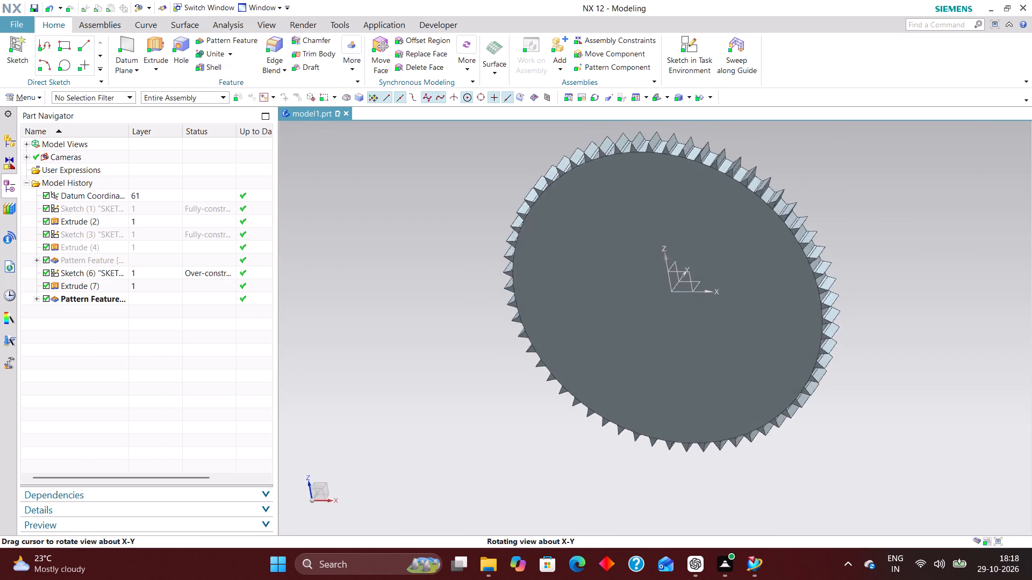
pyautogui.moveTo(756, 482); pyautogui.dragTo(766, 458, button='middle')
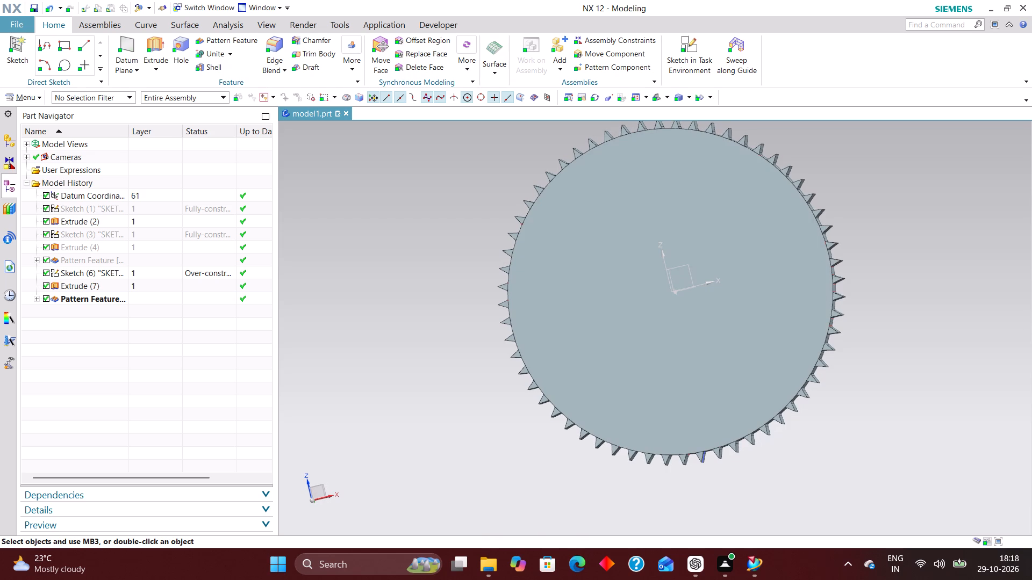
pyautogui.scroll(5, 690, 453)
pyautogui.moveTo(692, 494); pyautogui.dragTo(706, 495, button='middle')
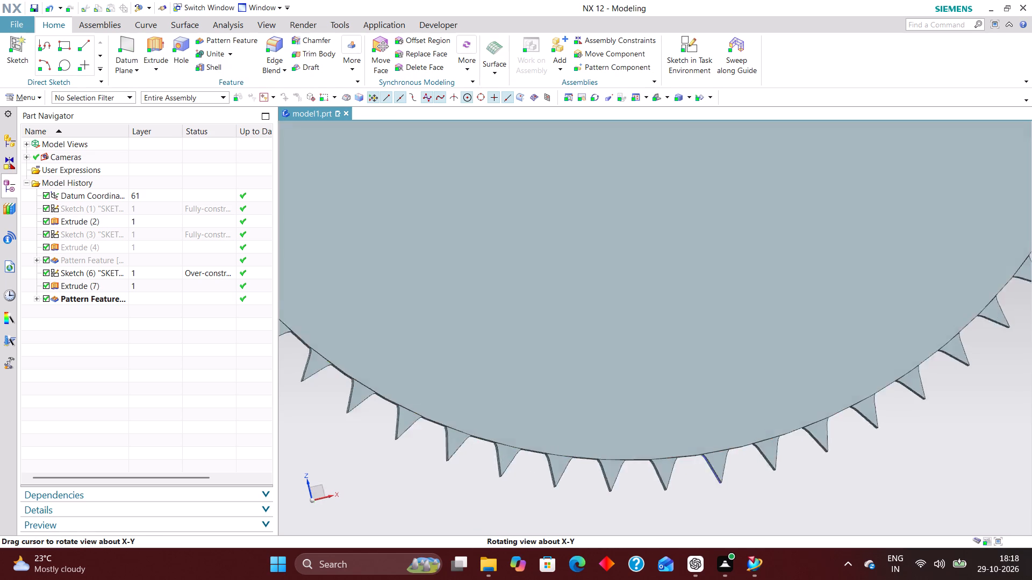
pyautogui.moveTo(706, 495); pyautogui.dragTo(697, 492, button='middle')
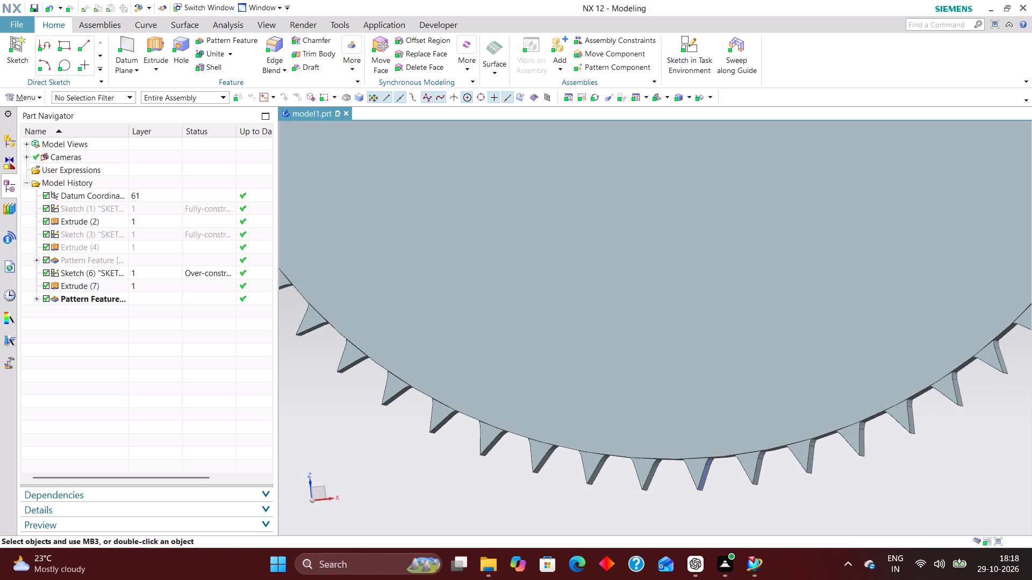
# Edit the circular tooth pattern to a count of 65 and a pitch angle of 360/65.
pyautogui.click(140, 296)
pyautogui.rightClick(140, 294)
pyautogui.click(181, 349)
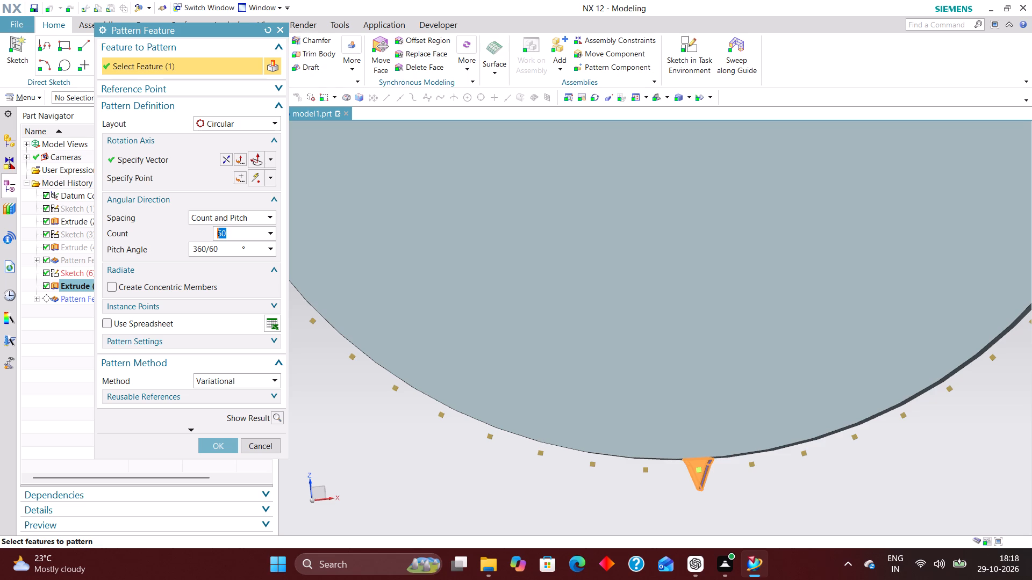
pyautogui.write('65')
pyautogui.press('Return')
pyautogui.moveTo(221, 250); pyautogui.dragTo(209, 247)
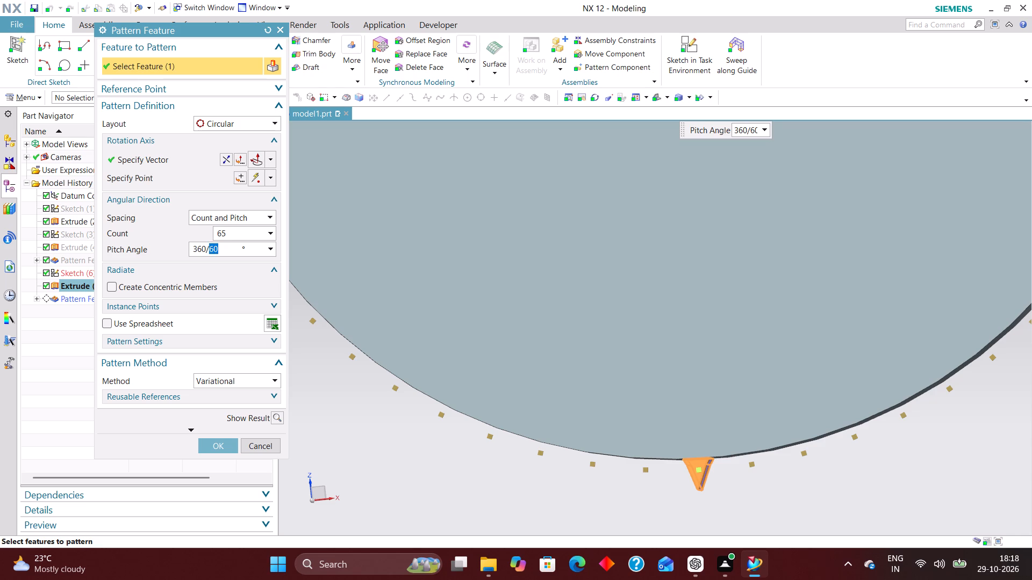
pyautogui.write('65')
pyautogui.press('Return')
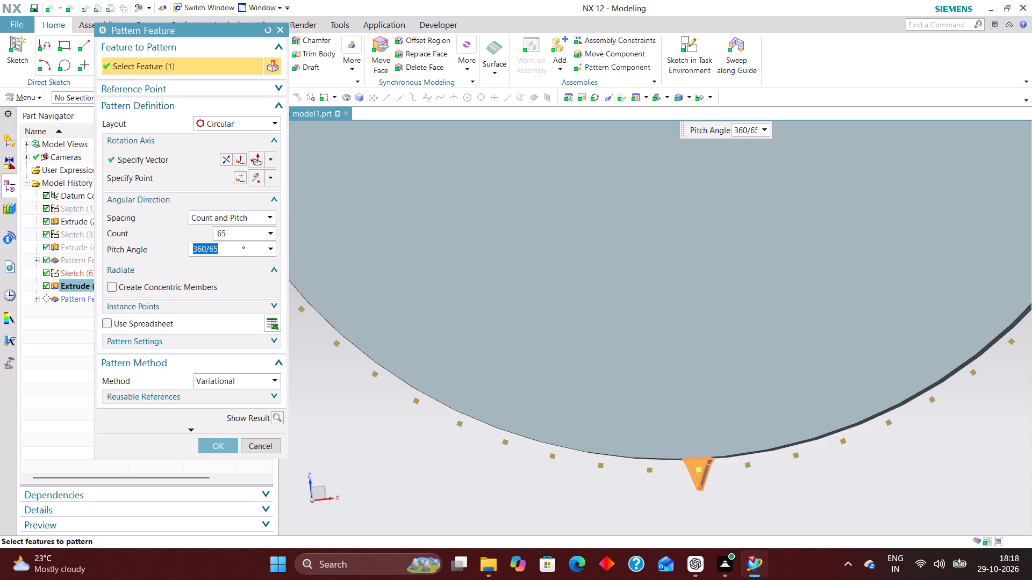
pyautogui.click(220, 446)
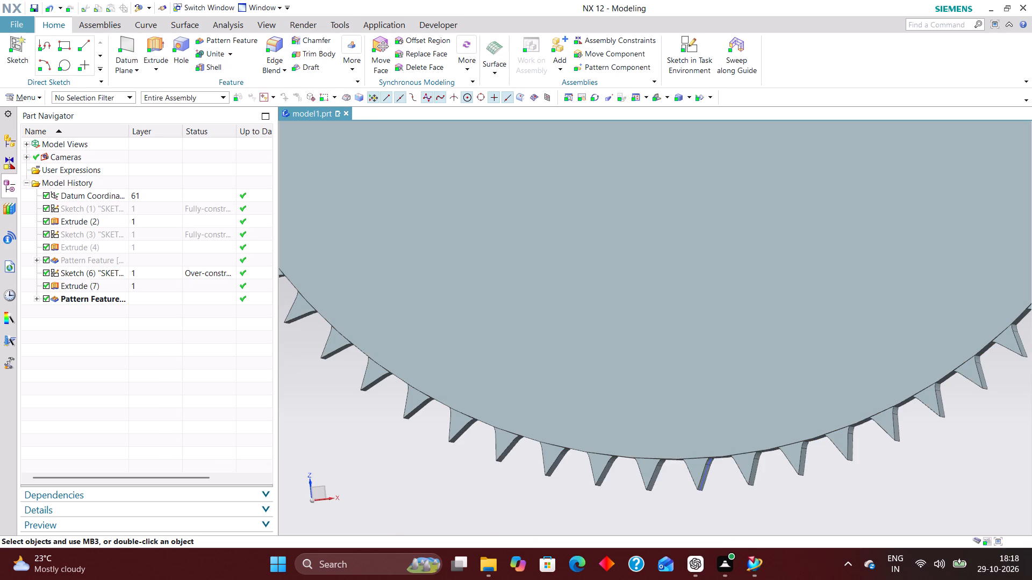
# Edit the circular tooth pattern to a count of 70 and a pitch angle of 360/70.
pyautogui.click(137, 300)
pyautogui.rightClick(139, 299)
pyautogui.click(201, 350)
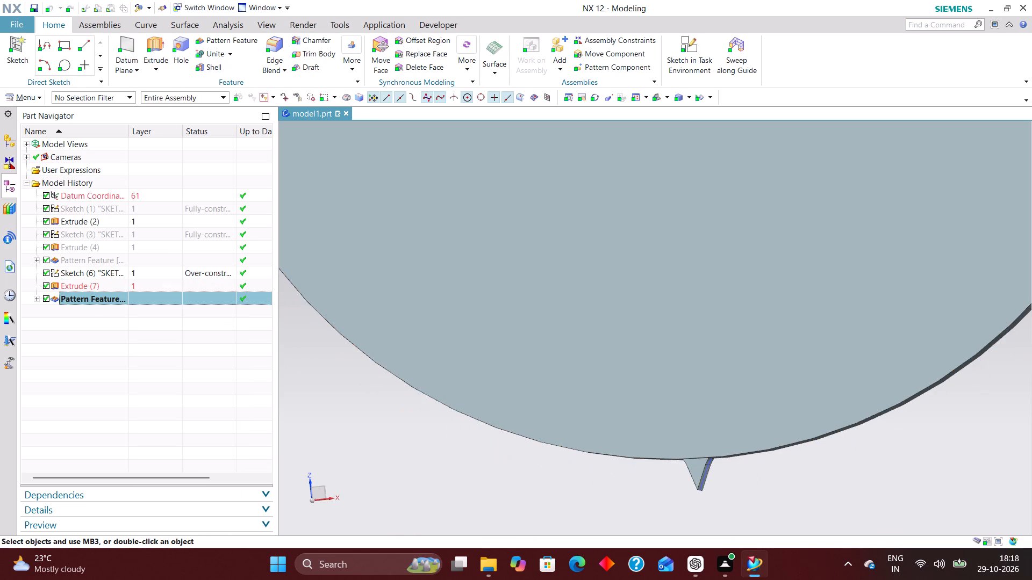
pyautogui.write('70')
pyautogui.press('Return')
pyautogui.moveTo(219, 248); pyautogui.dragTo(207, 249)
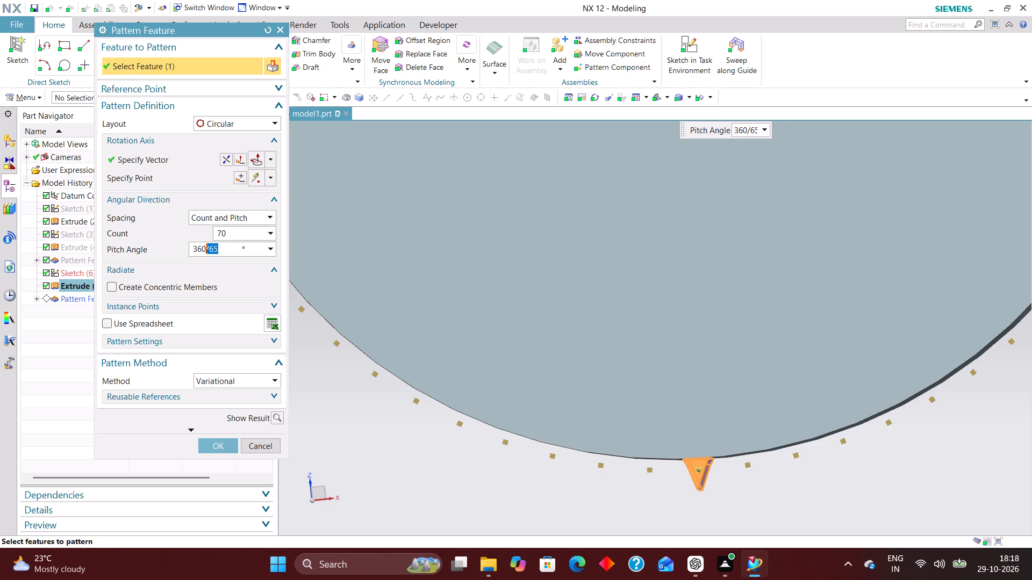
pyautogui.click(231, 247)
pyautogui.moveTo(223, 251); pyautogui.dragTo(210, 249)
pyautogui.moveTo(210, 249); pyautogui.dragTo(210, 250)
pyautogui.write('70')
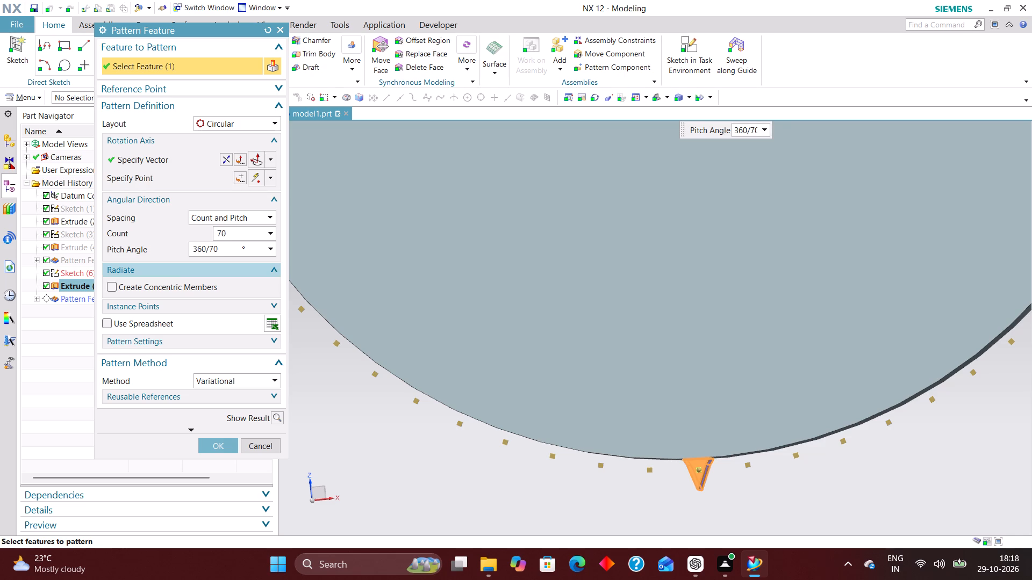
pyautogui.press('Return')
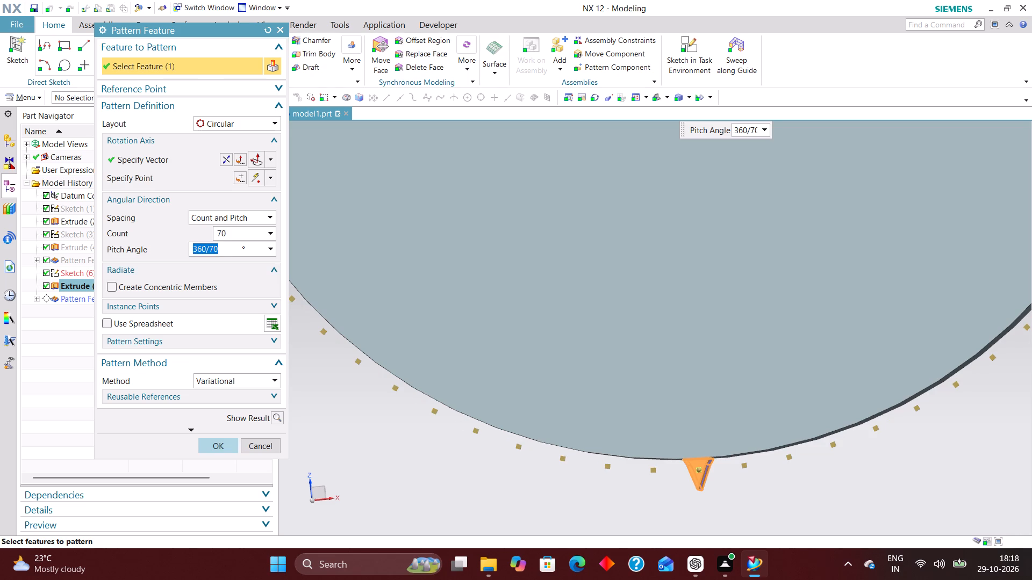
pyautogui.click(220, 445)
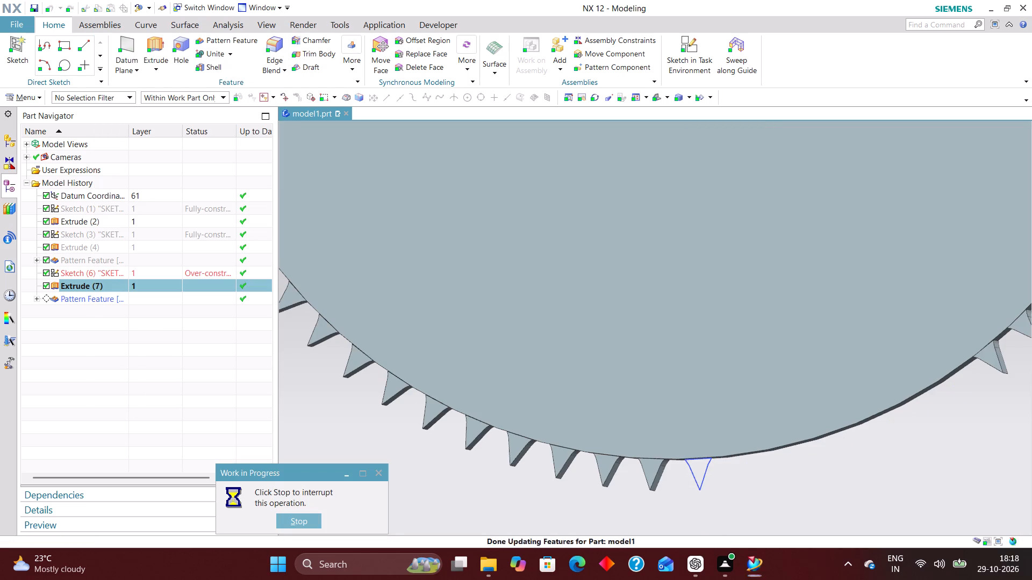
# Examine the patterned teeth from several sides and inspect closely where the tooth bases meet the disc's rim.
pyautogui.scroll(-4, 611, 425)
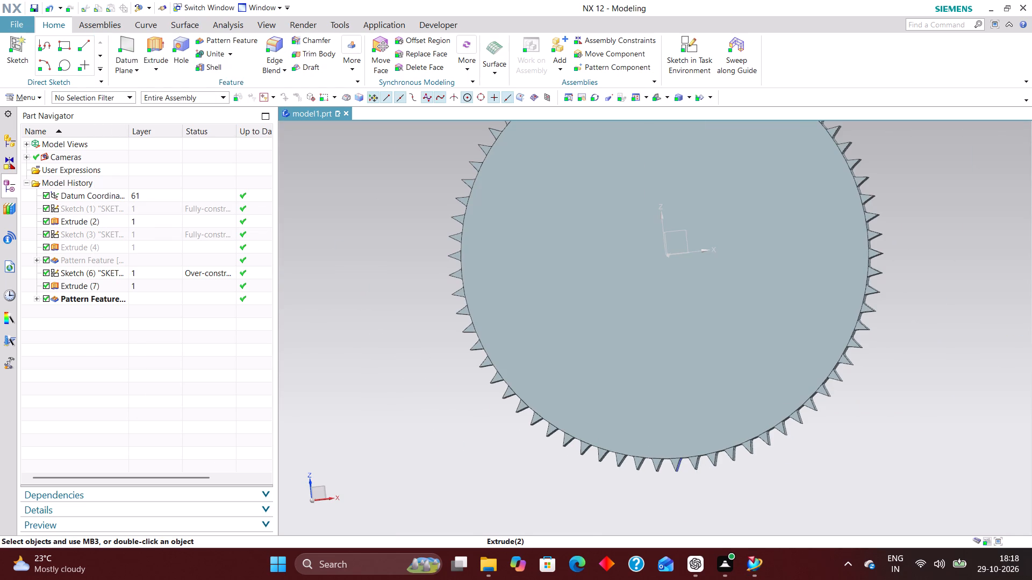
pyautogui.moveTo(876, 440); pyautogui.dragTo(809, 455, button='right')
pyautogui.scroll(-2, 688, 492)
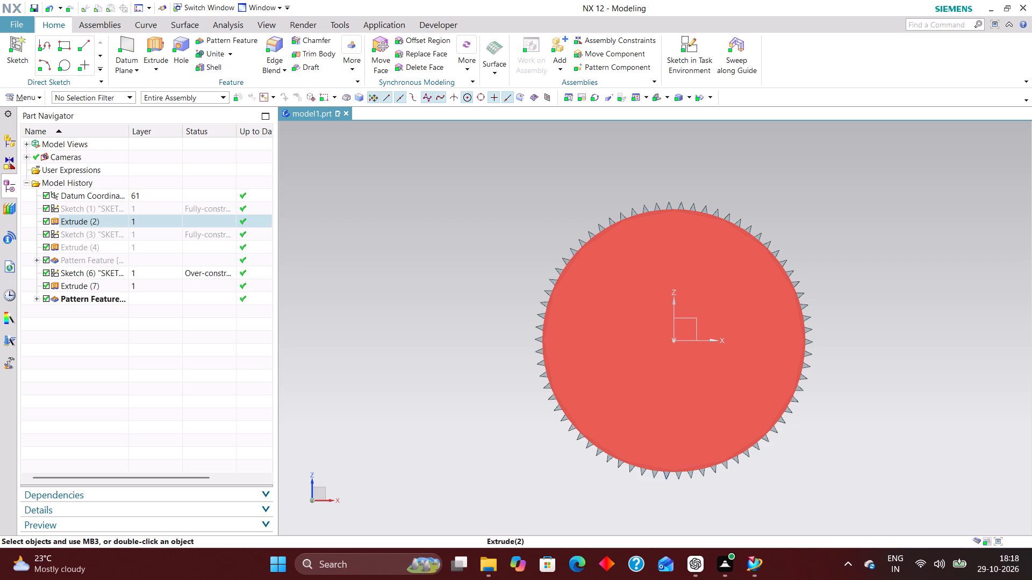
pyautogui.moveTo(845, 363); pyautogui.dragTo(804, 379, button='middle')
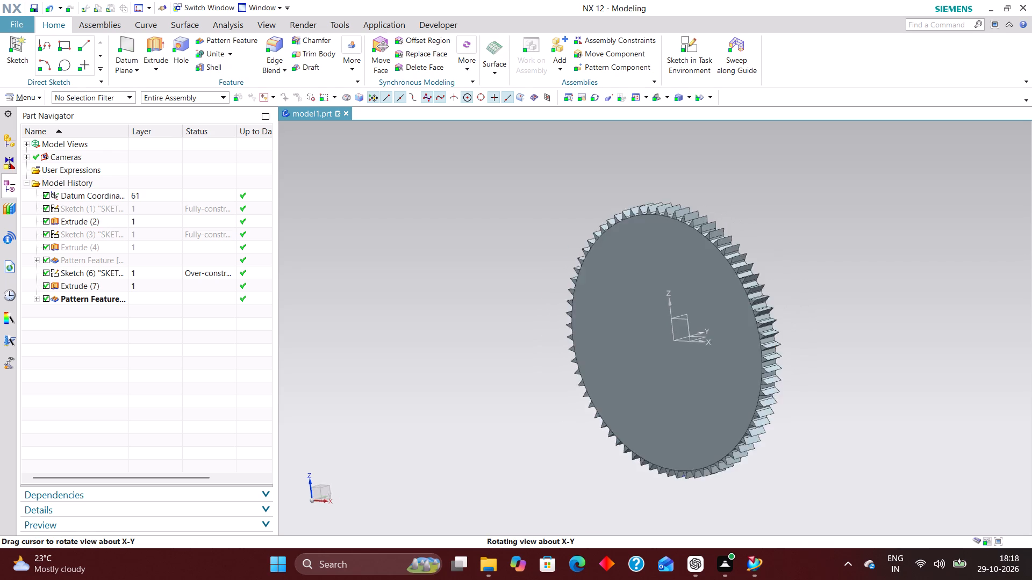
pyautogui.moveTo(804, 379); pyautogui.dragTo(710, 305, button='middle')
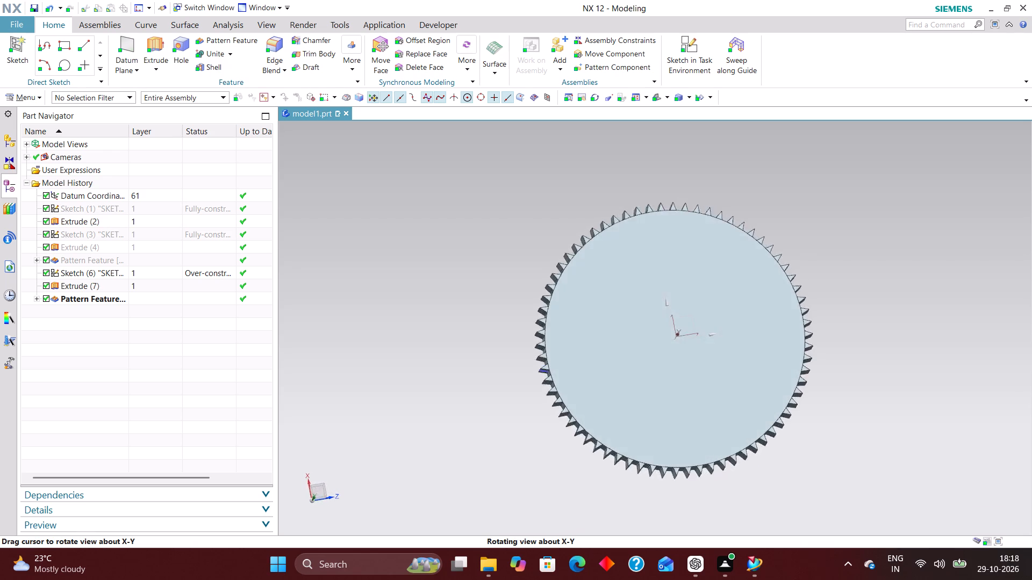
pyautogui.moveTo(710, 305); pyautogui.dragTo(646, 324, button='middle')
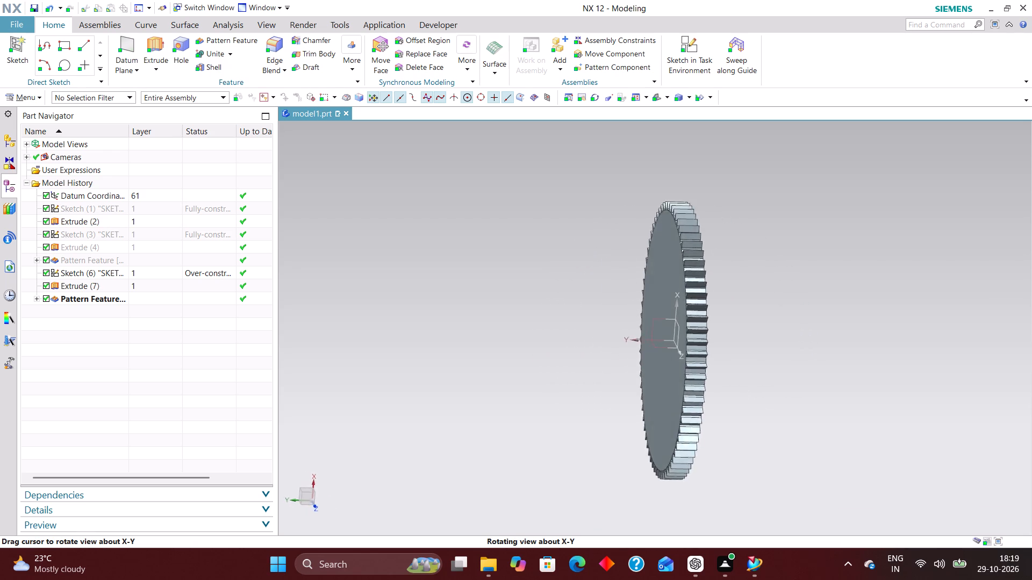
pyautogui.moveTo(646, 324); pyautogui.dragTo(677, 322, button='middle')
pyautogui.moveTo(750, 394); pyautogui.dragTo(660, 374, button='middle')
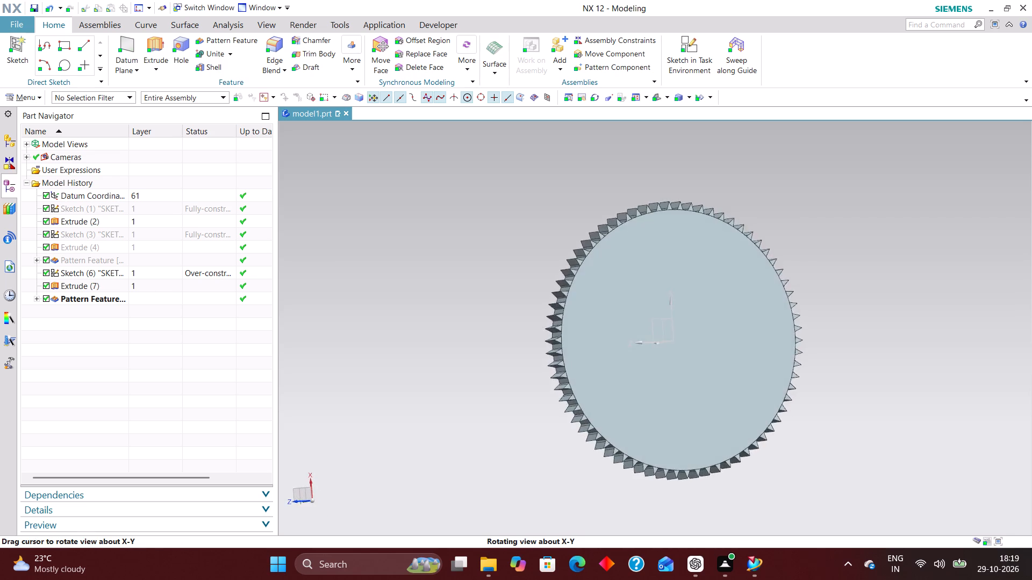
pyautogui.moveTo(660, 374); pyautogui.dragTo(655, 396, button='middle')
pyautogui.moveTo(901, 395); pyautogui.dragTo(836, 396, button='right')
pyautogui.scroll(6, 687, 463)
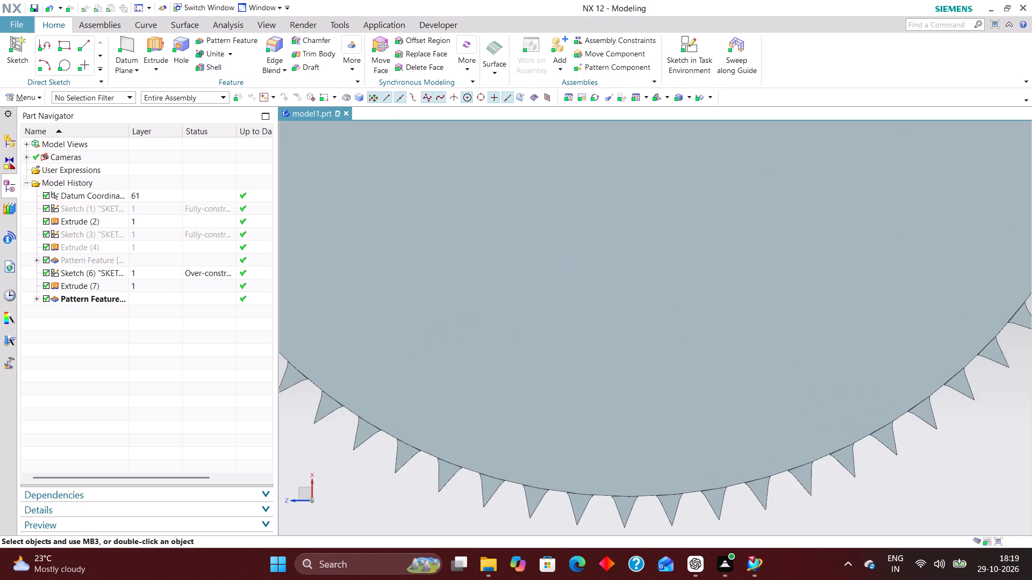
pyautogui.scroll(5, 658, 504)
pyautogui.scroll(4, 617, 524)
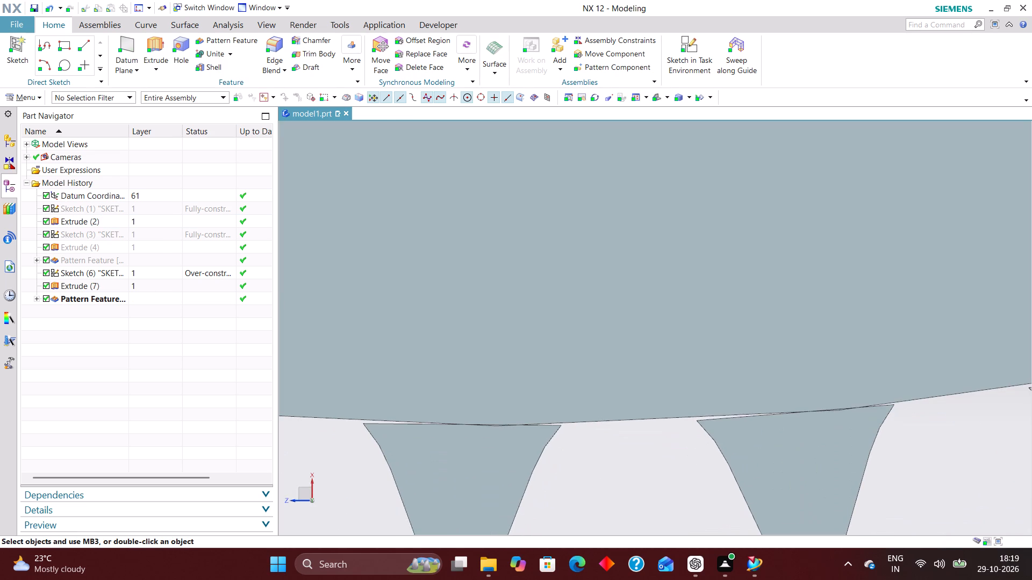
pyautogui.scroll(-5, 599, 344)
pyautogui.scroll(4, 607, 405)
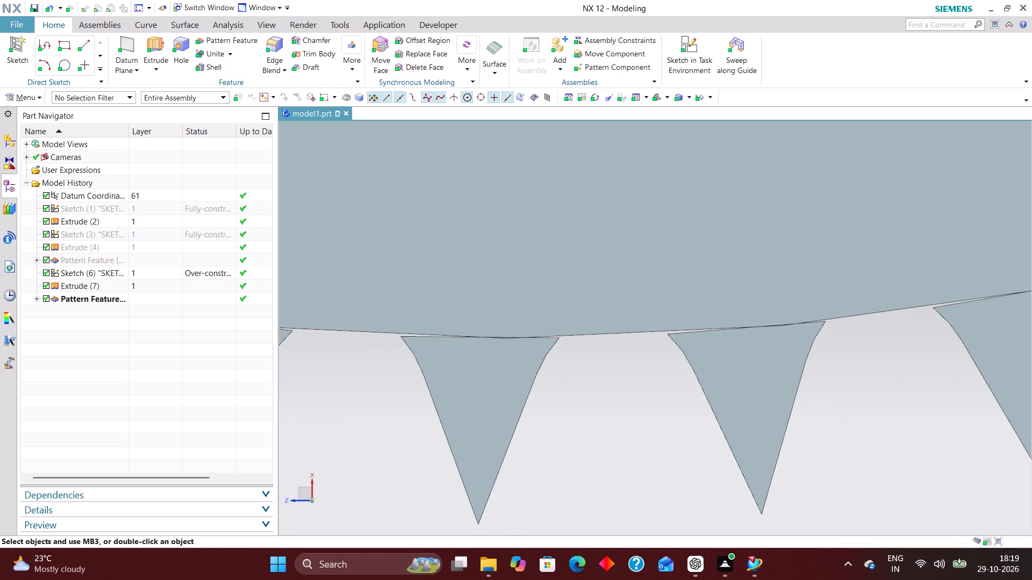
pyautogui.scroll(-6, 631, 300)
pyautogui.scroll(-11, 634, 353)
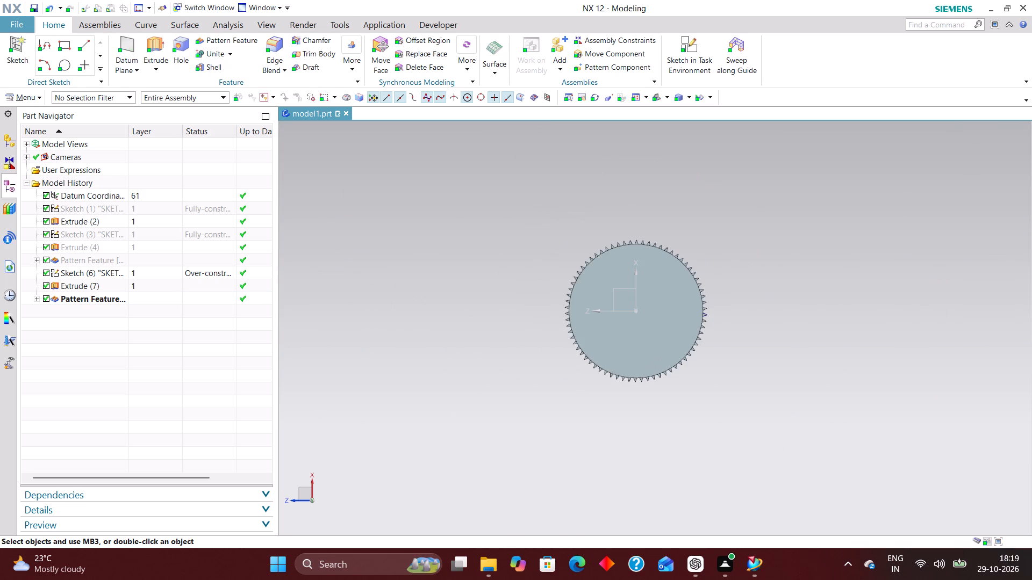
pyautogui.scroll(5, 633, 266)
pyautogui.scroll(-3, 612, 250)
pyautogui.moveTo(621, 307); pyautogui.dragTo(700, 307, button='middle')
pyautogui.scroll(1, 703, 303)
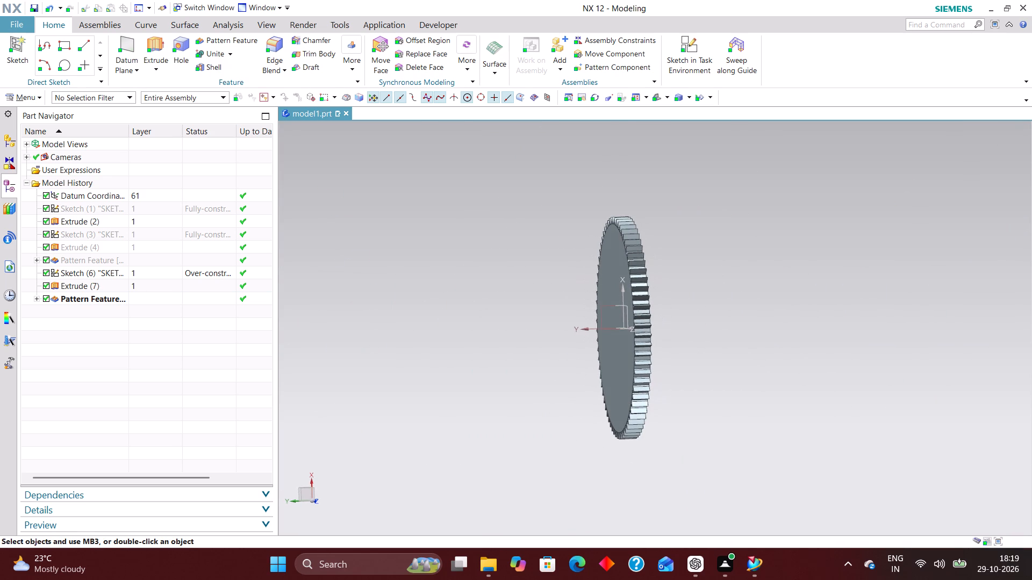
# Delete the over-constrained tooth sketch, Sketch (6), together with the extrusion and pattern that depend on it.
pyautogui.click(159, 272)
pyautogui.rightClick(152, 269)
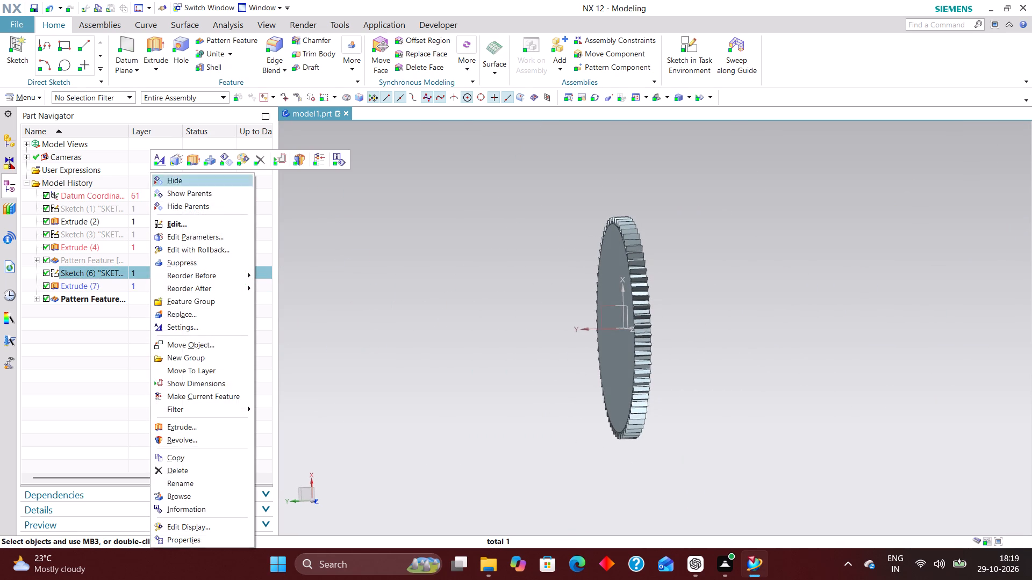
pyautogui.click(260, 160)
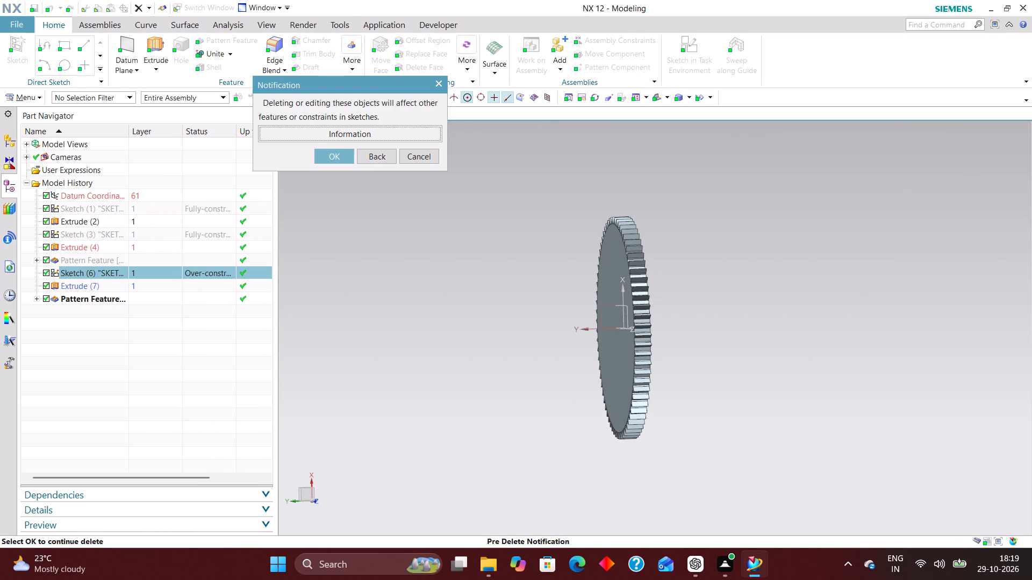
pyautogui.click(325, 159)
# Show the original single-tooth extrusion, Extrude (4), on the disc's rim.
pyautogui.moveTo(447, 309); pyautogui.dragTo(457, 306, button='middle')
pyautogui.click(147, 257)
pyautogui.rightClick(151, 258)
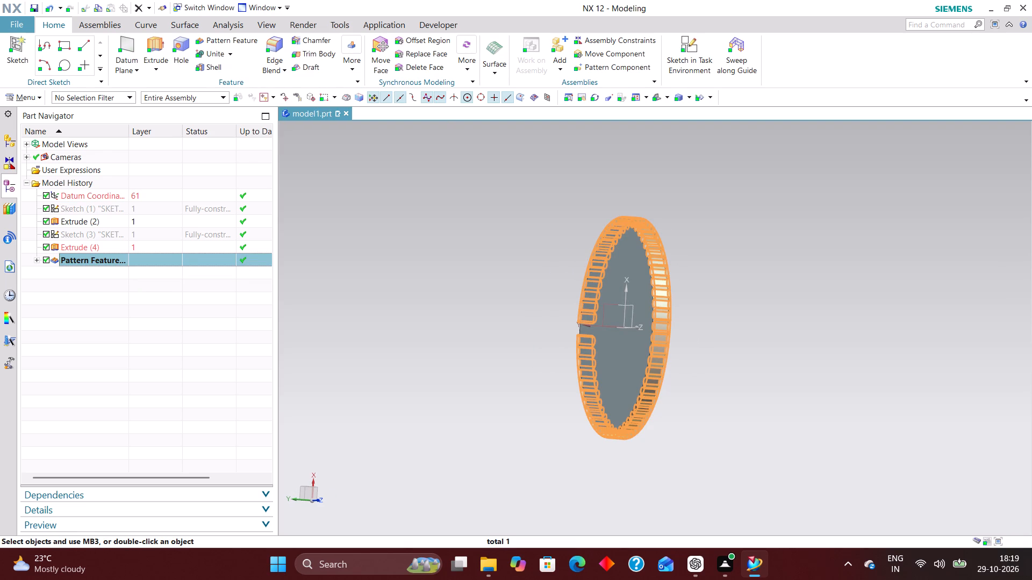
pyautogui.moveTo(419, 308); pyautogui.dragTo(520, 382, button='middle')
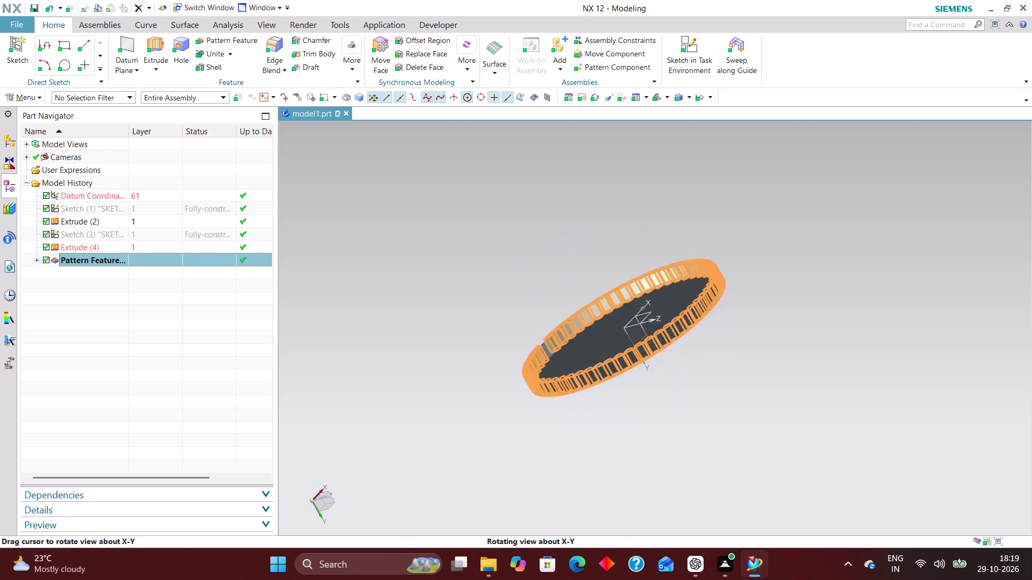
pyautogui.moveTo(520, 382); pyautogui.dragTo(572, 424, button='middle')
pyautogui.click(139, 245)
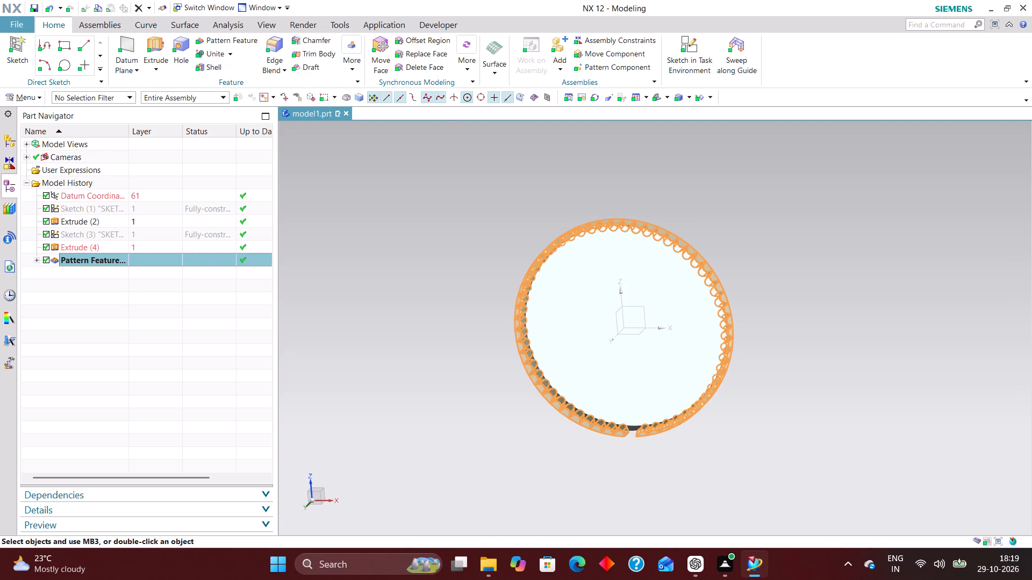
pyautogui.rightClick(153, 250)
pyautogui.rightClick(158, 246)
pyautogui.click(176, 251)
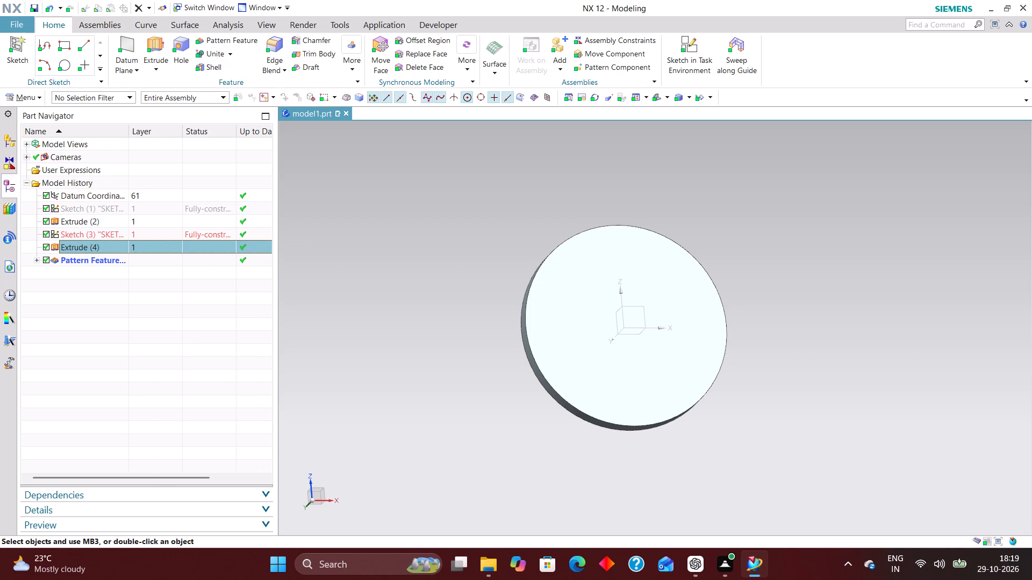
pyautogui.moveTo(416, 280); pyautogui.dragTo(390, 287, button='middle')
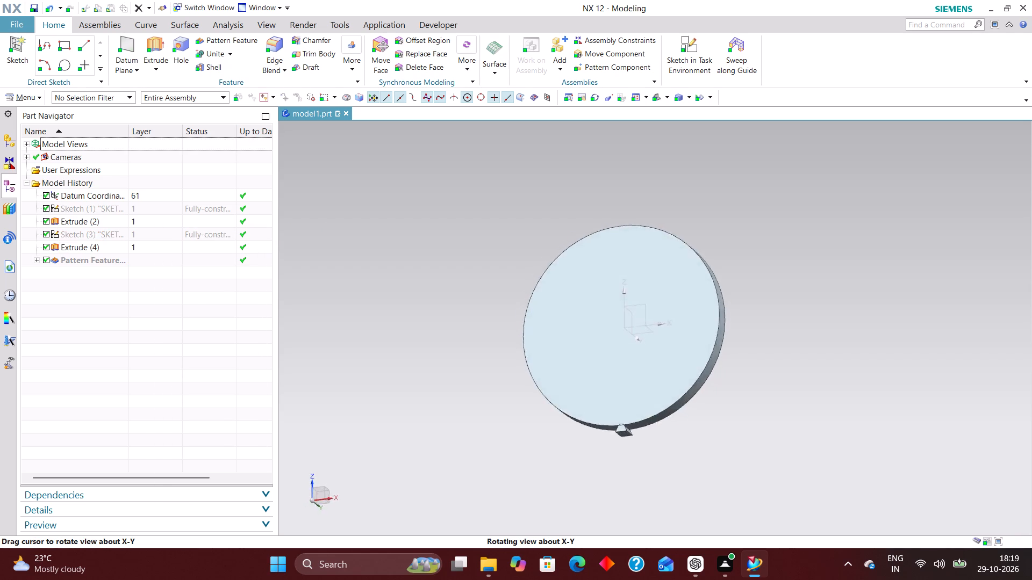
pyautogui.moveTo(390, 287); pyautogui.dragTo(534, 295, button='middle')
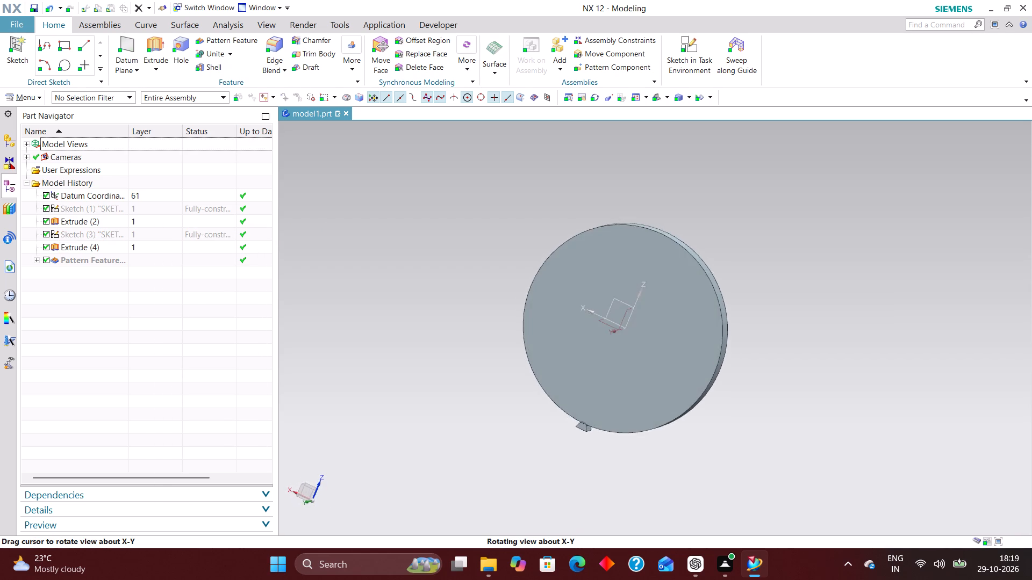
pyautogui.moveTo(534, 295); pyautogui.dragTo(534, 312, button='middle')
pyautogui.scroll(1, 548, 303)
pyautogui.middleClick(520, 304)
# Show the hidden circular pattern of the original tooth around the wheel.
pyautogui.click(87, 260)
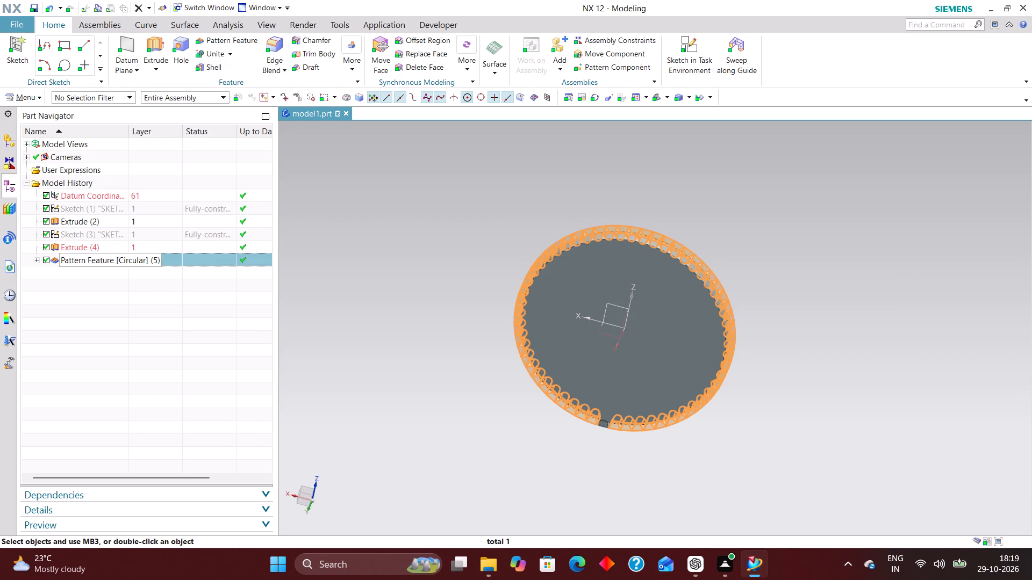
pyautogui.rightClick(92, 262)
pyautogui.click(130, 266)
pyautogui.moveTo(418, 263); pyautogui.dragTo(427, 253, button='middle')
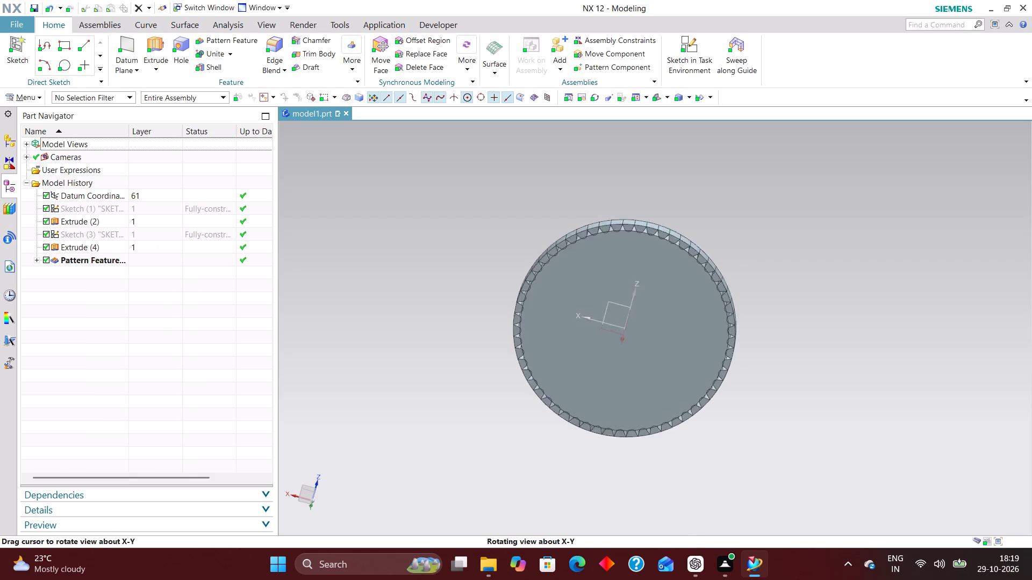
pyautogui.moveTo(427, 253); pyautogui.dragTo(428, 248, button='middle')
# Delete the circular pattern of the original tooth, keeping only the single tooth extrusion.
pyautogui.click(147, 259)
pyautogui.rightClick(152, 260)
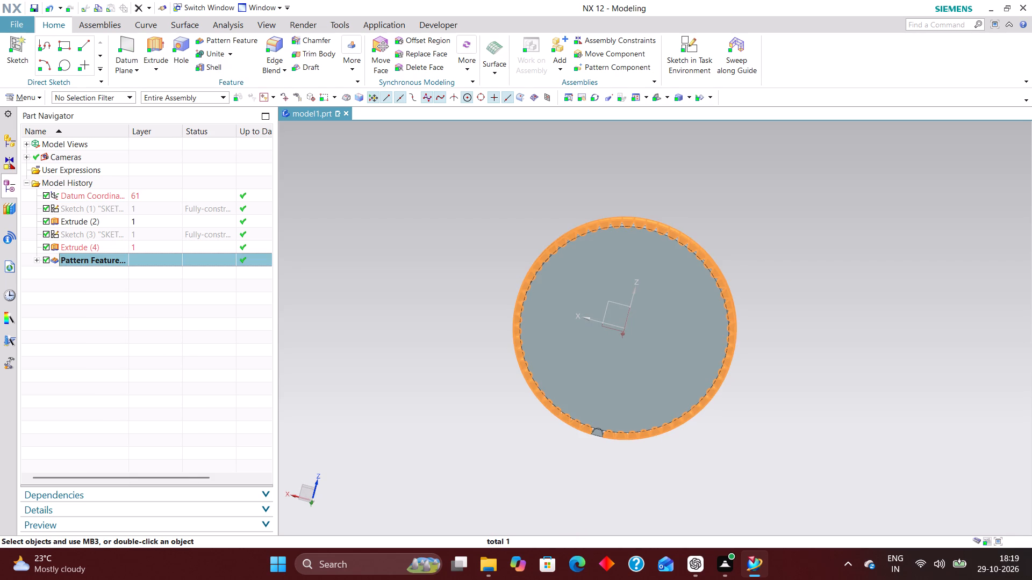
pyautogui.rightClick(152, 257)
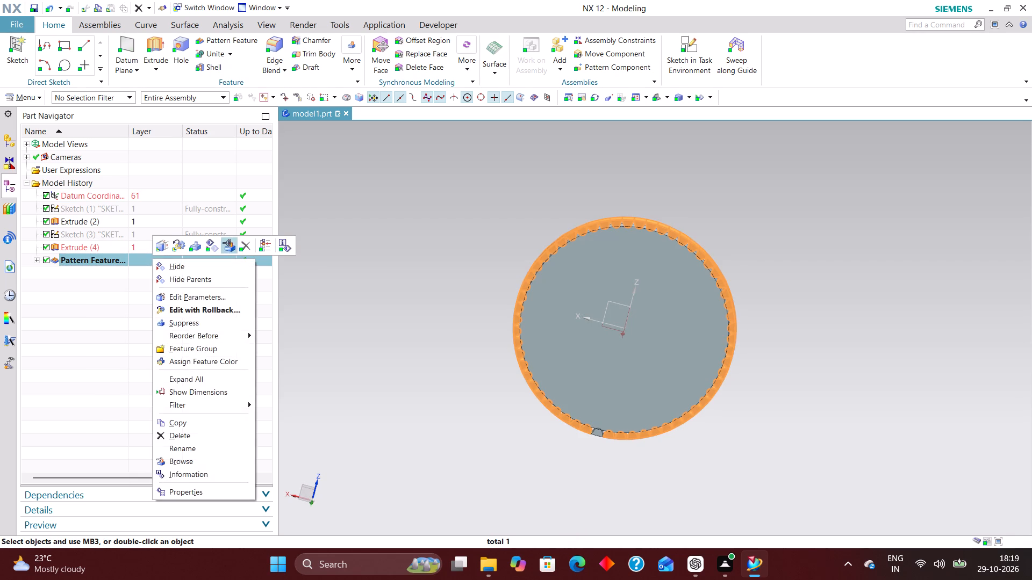
pyautogui.click(241, 249)
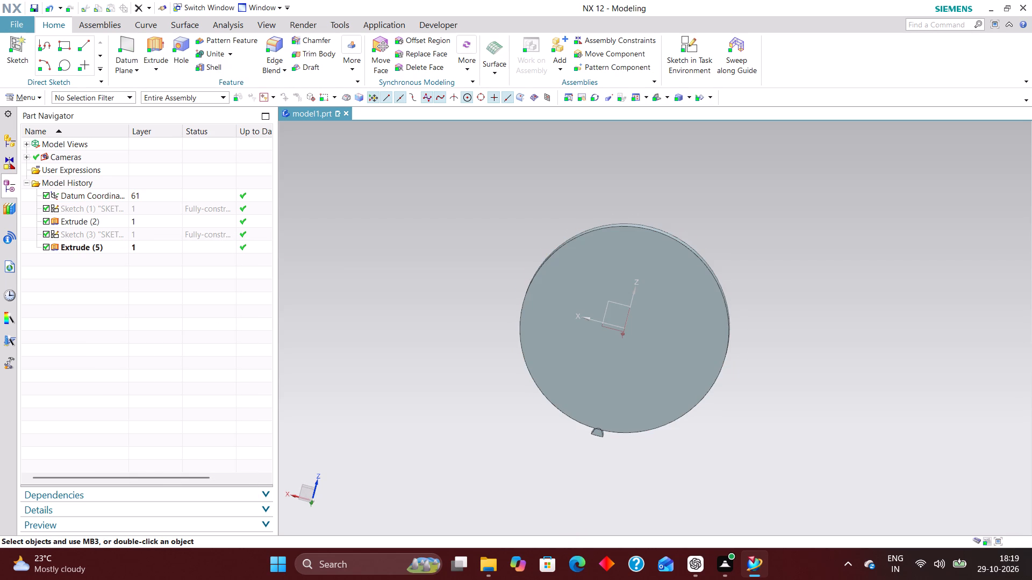
# Create a task-environment sketch on the XZ datum plane parallel to the disc's face, without drawing a profile.
pyautogui.click(692, 45)
pyautogui.moveTo(757, 250); pyautogui.dragTo(750, 268, button='middle')
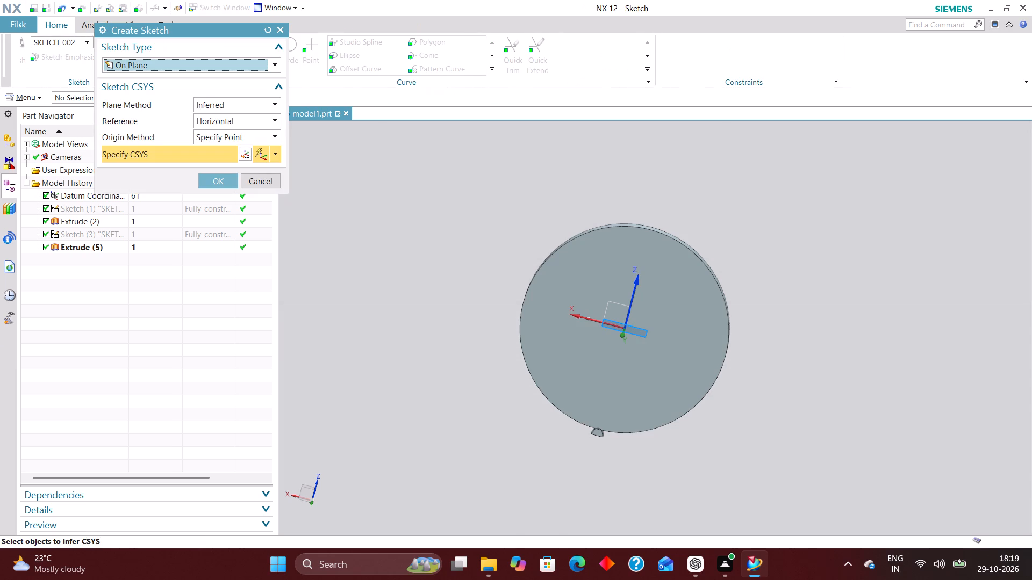
pyautogui.moveTo(750, 268); pyautogui.dragTo(769, 310, button='middle')
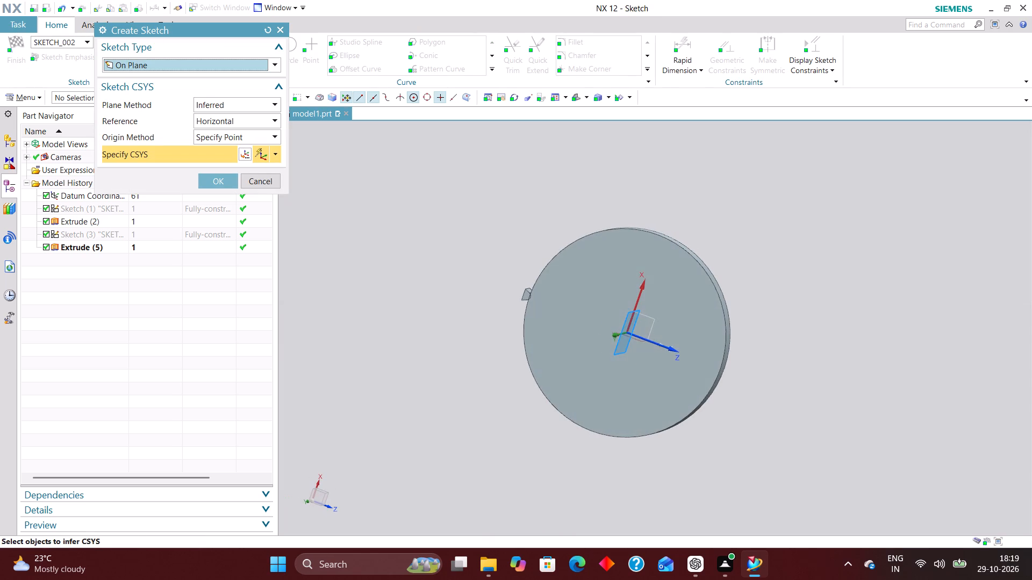
pyautogui.click(655, 317)
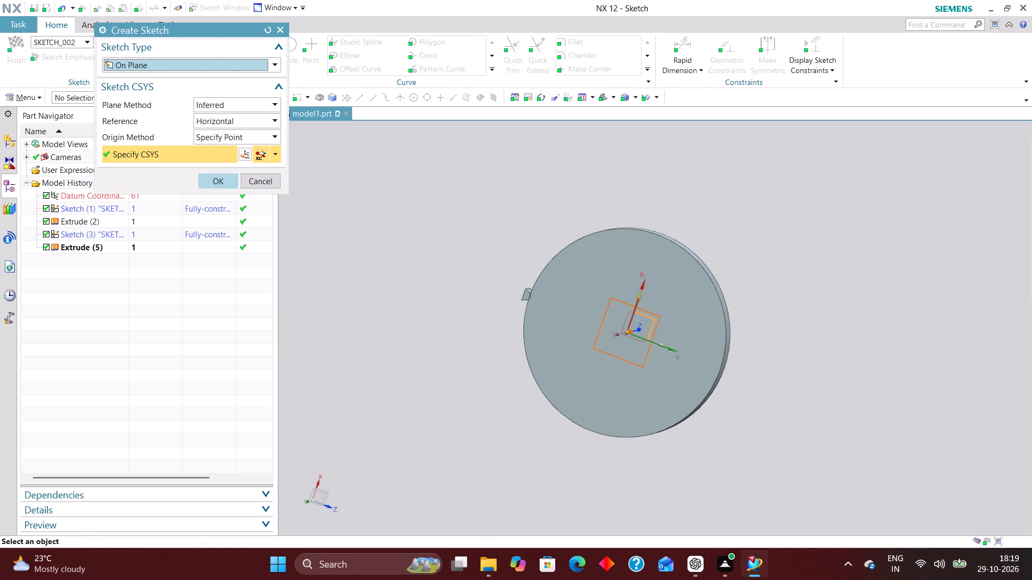
pyautogui.click(214, 183)
pyautogui.scroll(3, 644, 456)
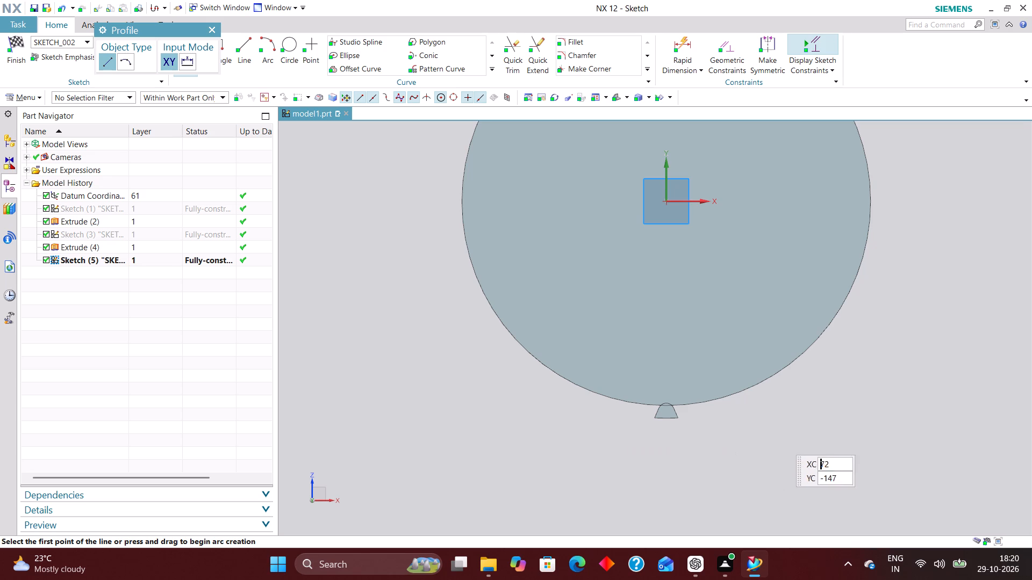
pyautogui.click(214, 28)
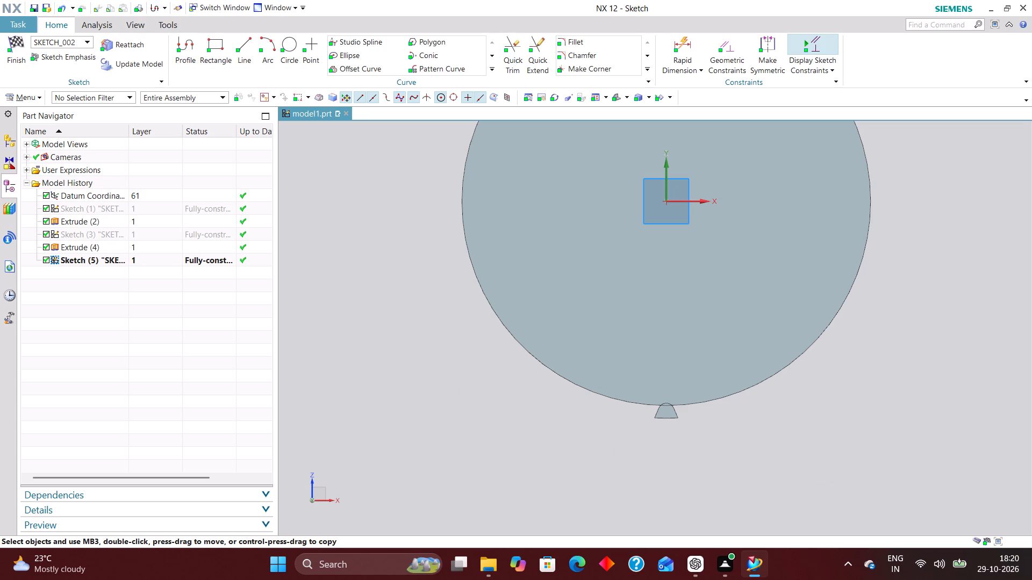
# Examine how the single tooth's rounded base sits against the disc's rim.
pyautogui.scroll(-2, 640, 388)
pyautogui.scroll(4, 678, 402)
pyautogui.scroll(-1, 661, 463)
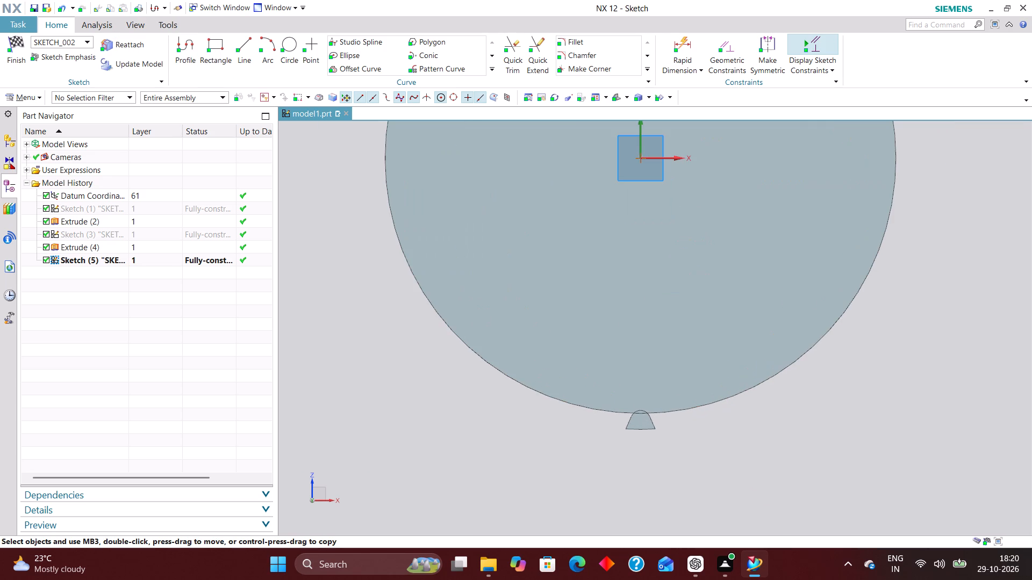
pyautogui.scroll(-4, 654, 413)
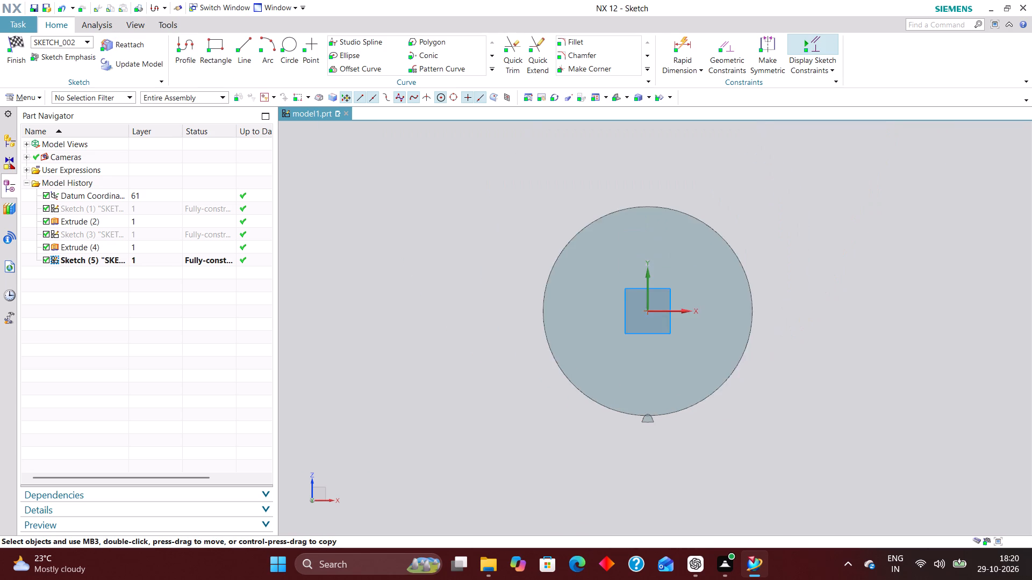
pyautogui.scroll(4, 662, 452)
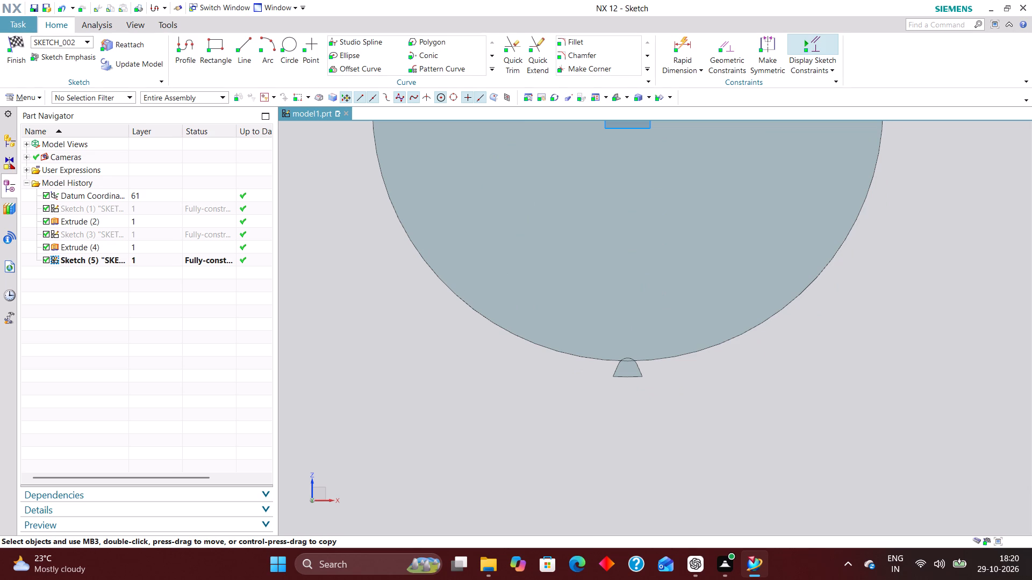
pyautogui.scroll(-2, 646, 461)
pyautogui.scroll(4, 657, 385)
pyautogui.scroll(-4, 610, 386)
pyautogui.scroll(3, 617, 431)
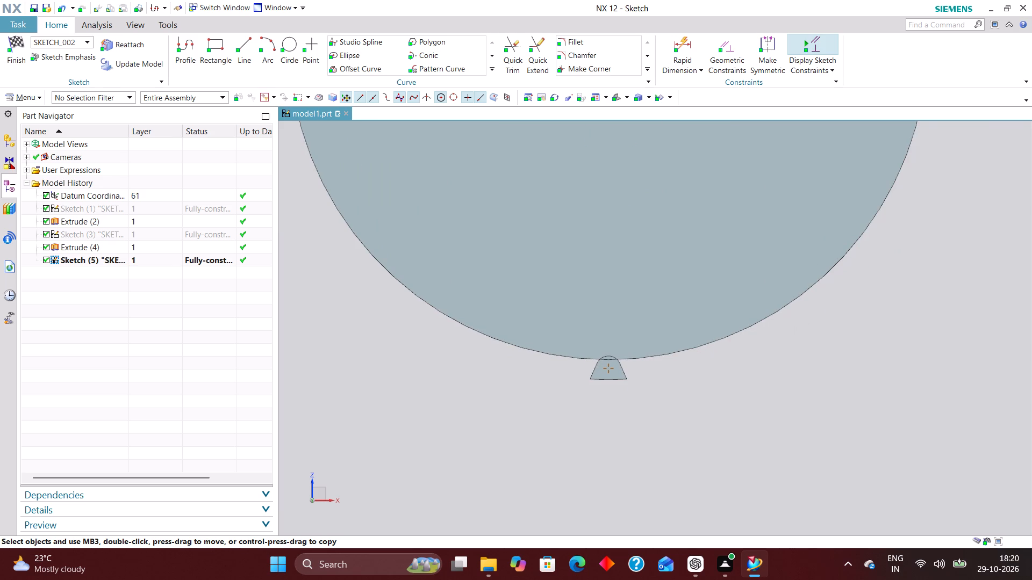
pyautogui.scroll(2, 618, 351)
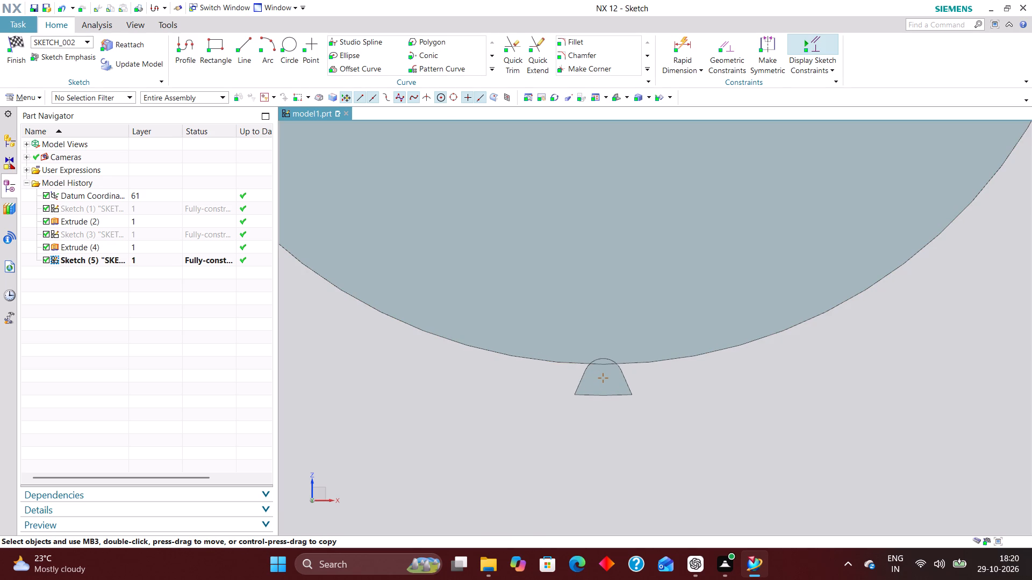
pyautogui.scroll(3, 600, 364)
pyautogui.scroll(-1, 613, 437)
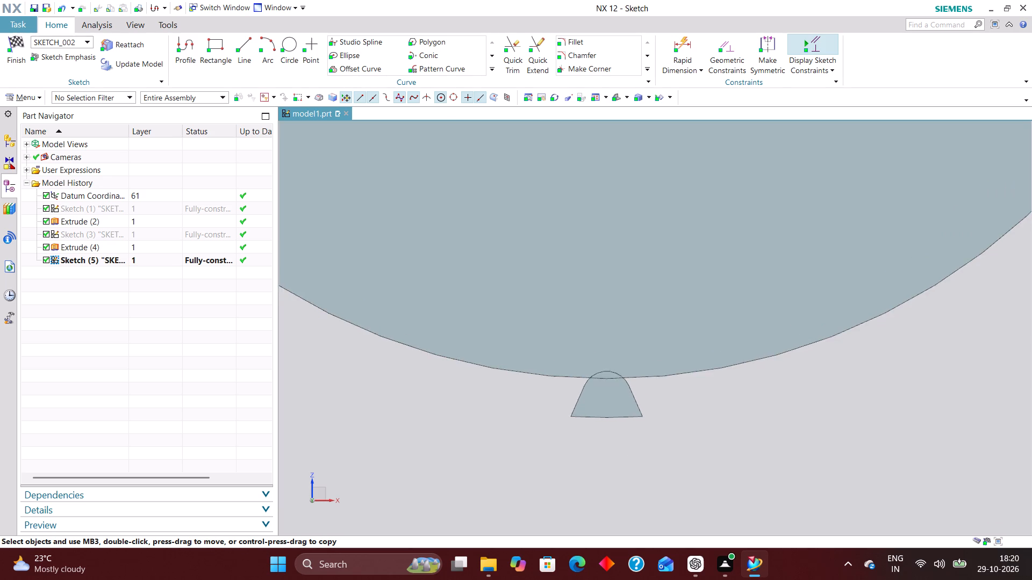
pyautogui.scroll(-1, 613, 438)
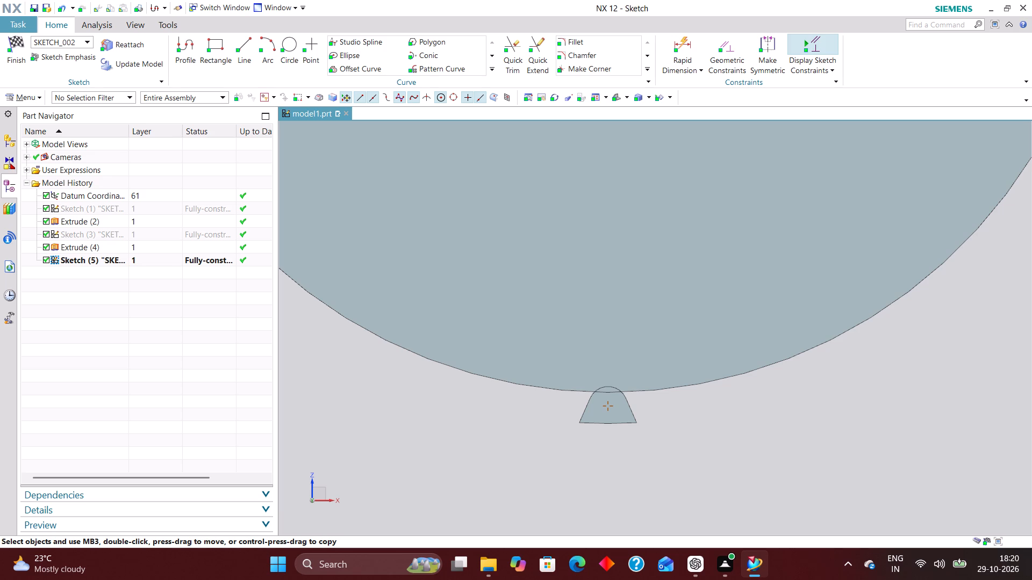
pyautogui.scroll(-3, 640, 462)
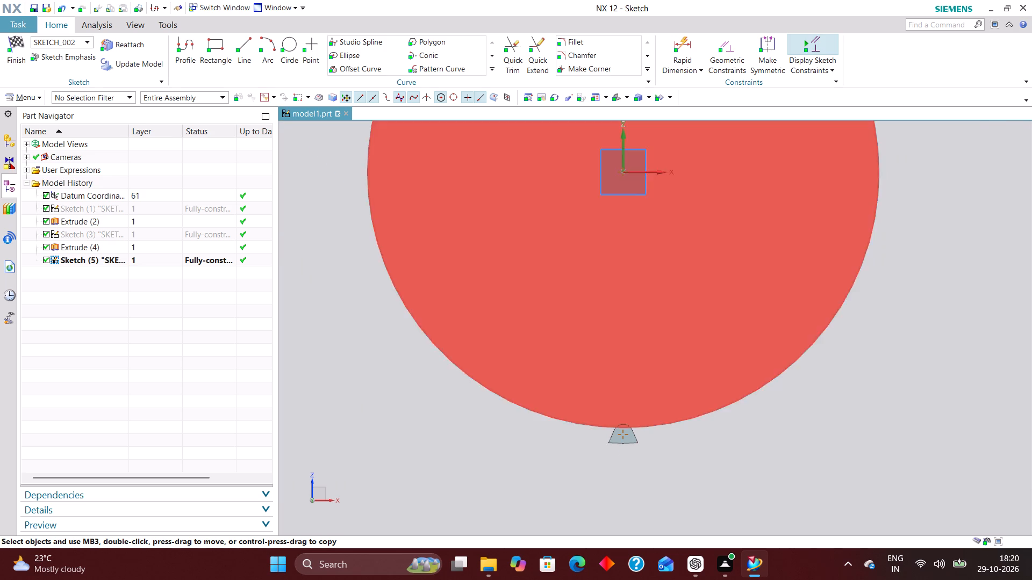
pyautogui.scroll(2, 669, 452)
pyautogui.scroll(-2, 648, 472)
pyautogui.scroll(3, 654, 434)
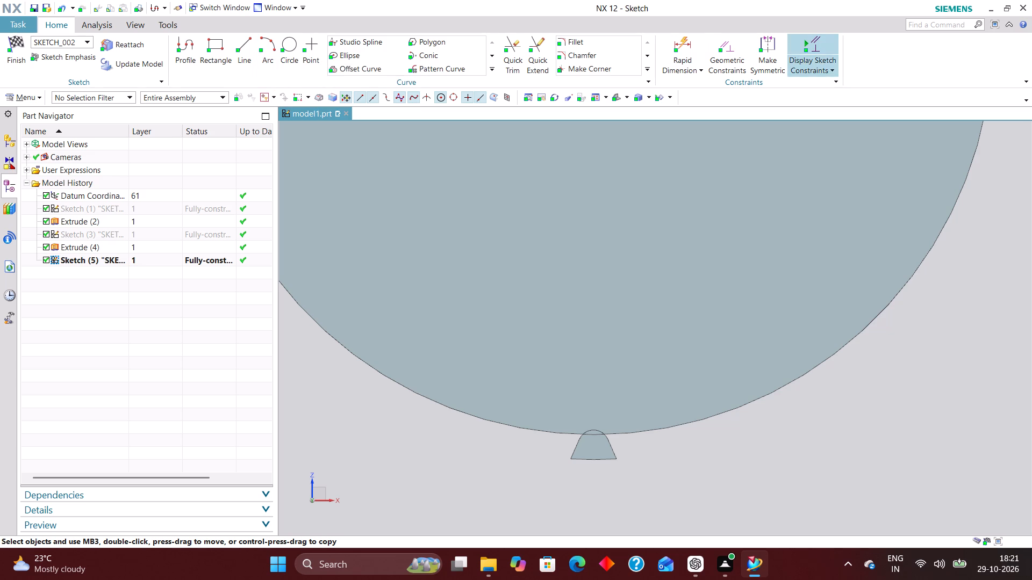
# Sketch a circle centred on the origin with a diameter of 128*2.
pyautogui.click(284, 47)
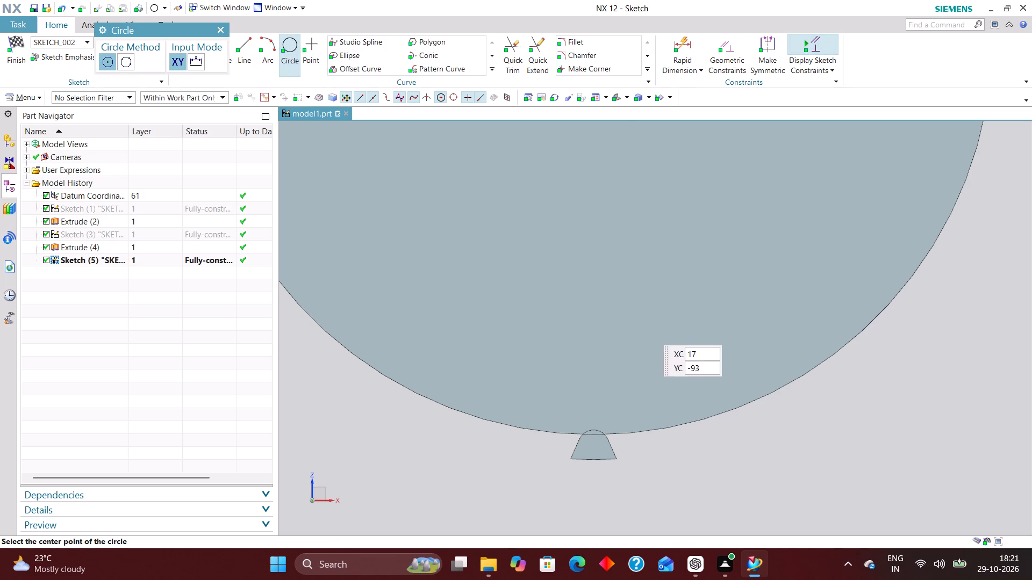
pyautogui.scroll(-4, 650, 351)
pyautogui.scroll(3, 647, 217)
pyautogui.click(611, 237)
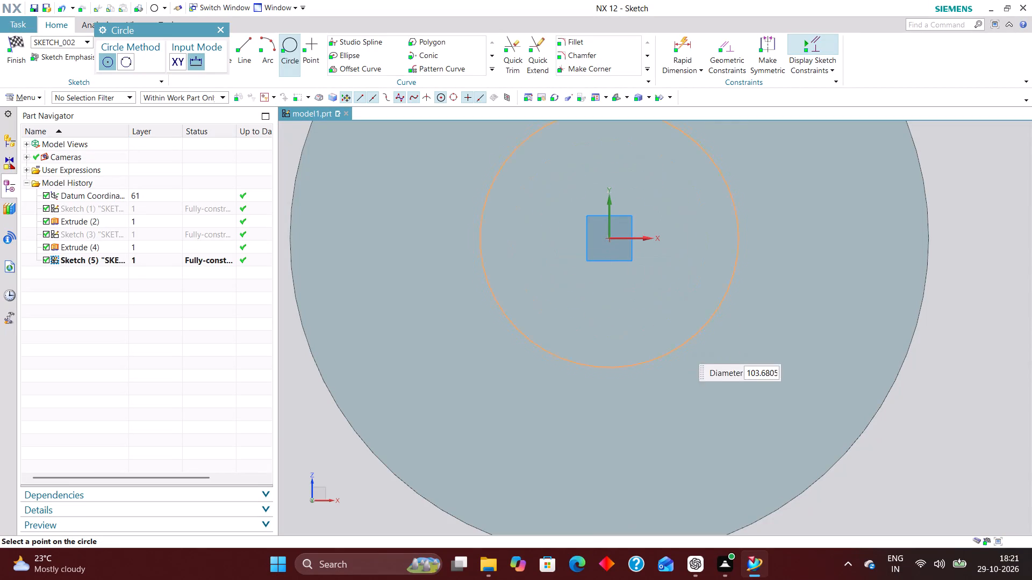
pyautogui.scroll(-1, 784, 443)
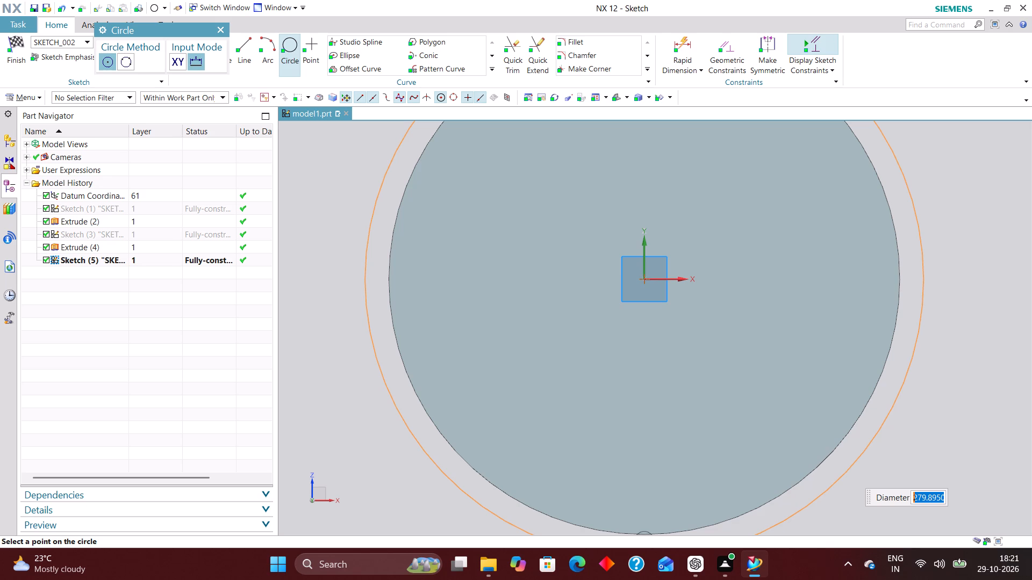
pyautogui.write('128*2')
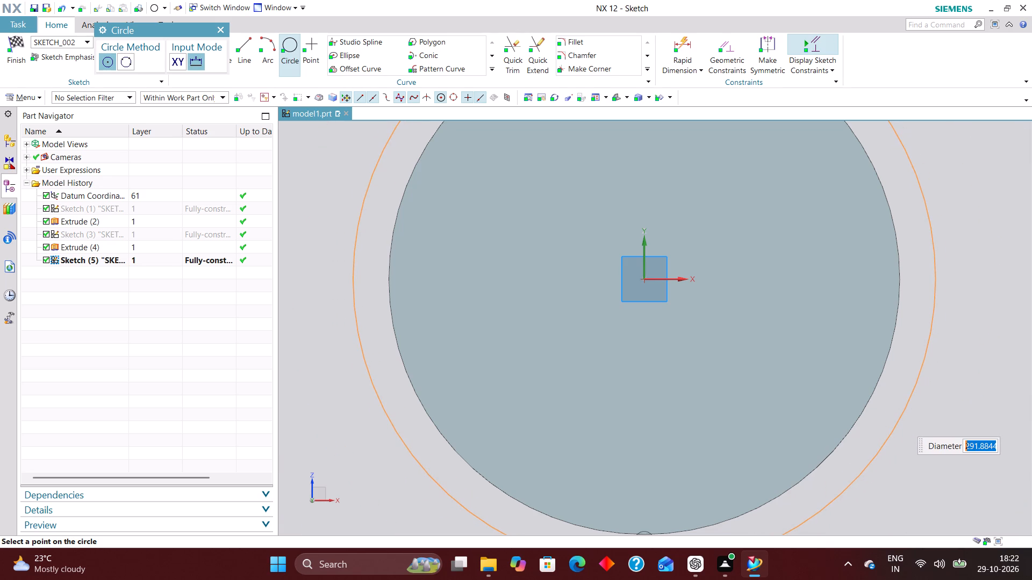
pyautogui.write('128*')
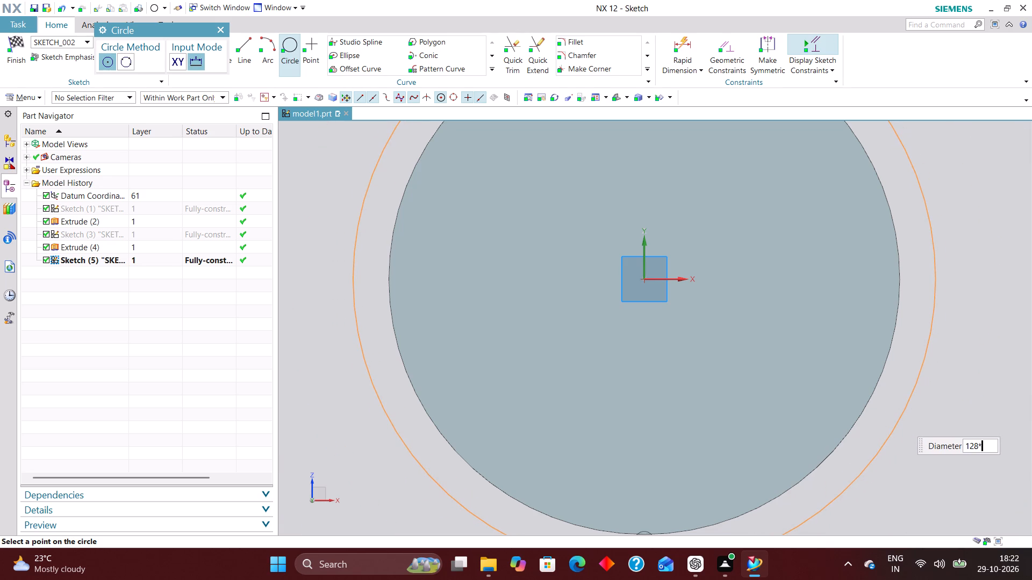
pyautogui.press('2')
pyautogui.press('Return')
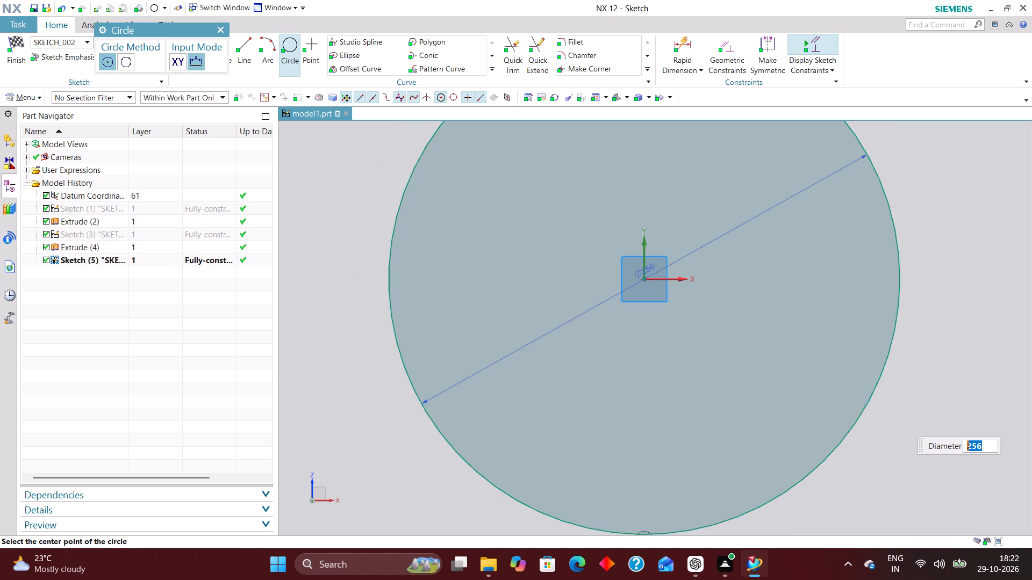
pyautogui.click(225, 30)
# Hide the disc body so that the sketched circle and the tooth can be seen up close.
pyautogui.scroll(-3, 476, 261)
pyautogui.moveTo(493, 238); pyautogui.dragTo(496, 329, button='right')
pyautogui.scroll(3, 579, 398)
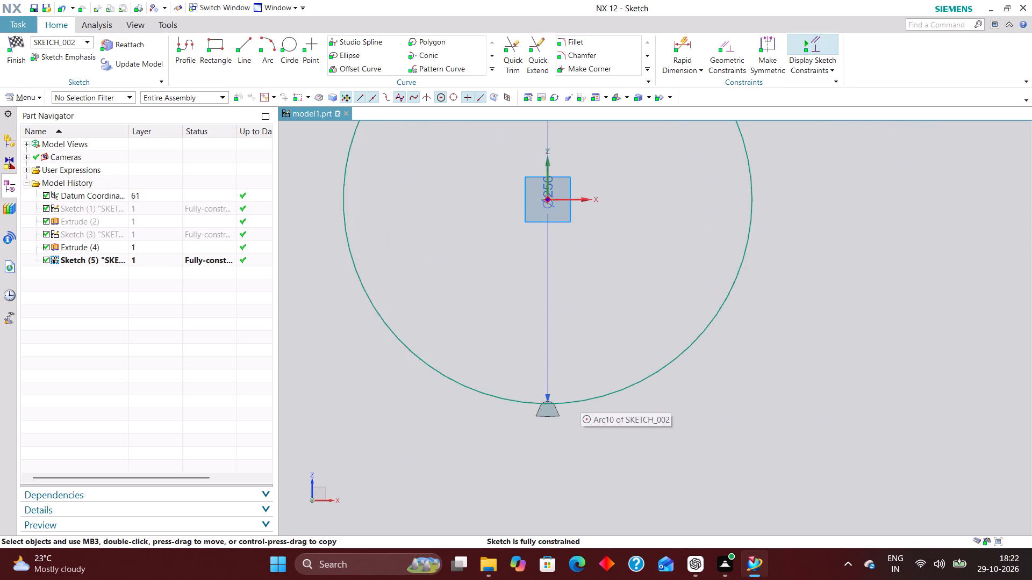
pyautogui.scroll(2, 540, 421)
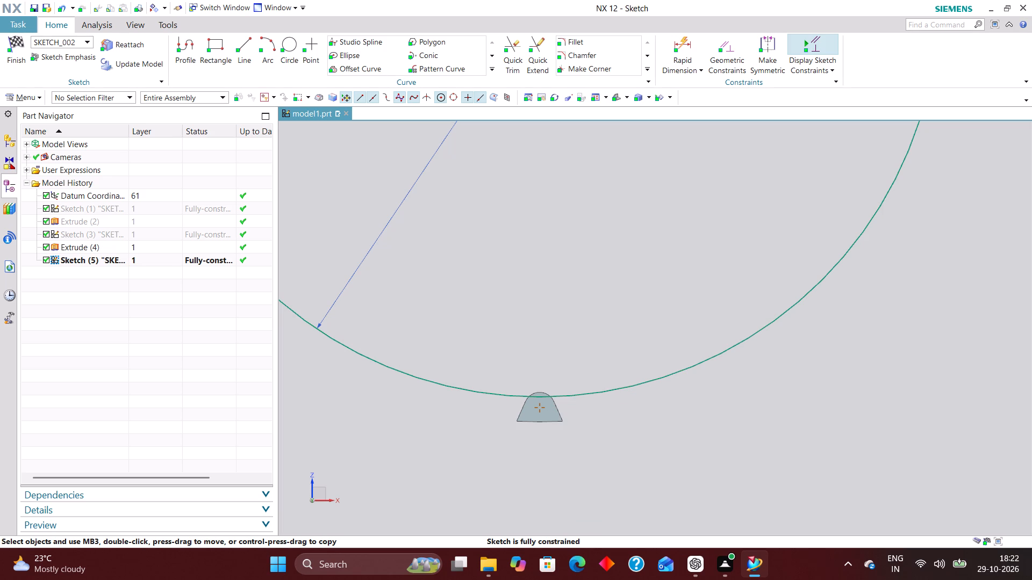
# Sketch a short slanted line crossing the top of the circle, inclined about 18° from the vertical axis.
pyautogui.scroll(-4, 591, 422)
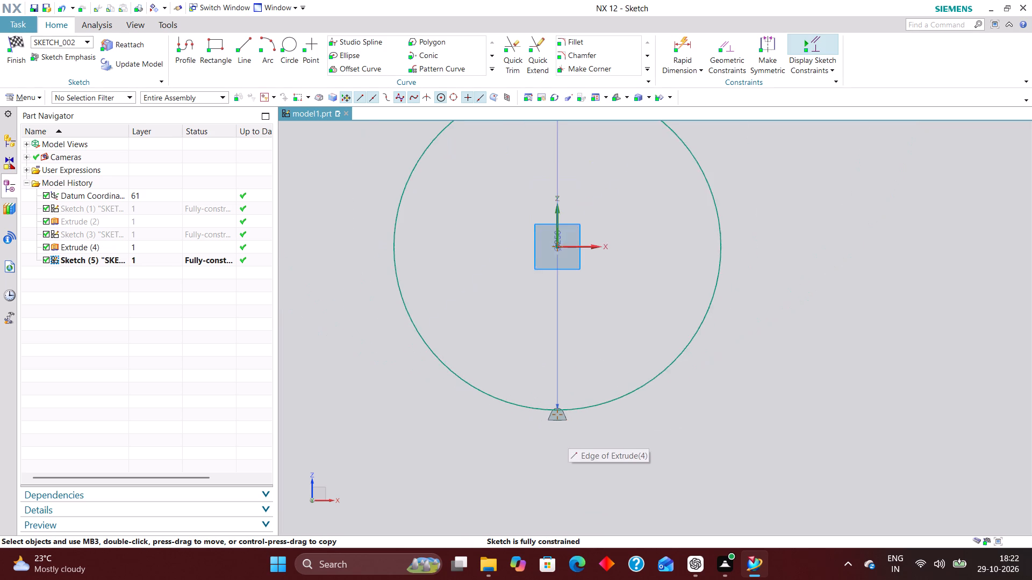
pyautogui.scroll(1, 570, 396)
pyautogui.scroll(-2, 580, 411)
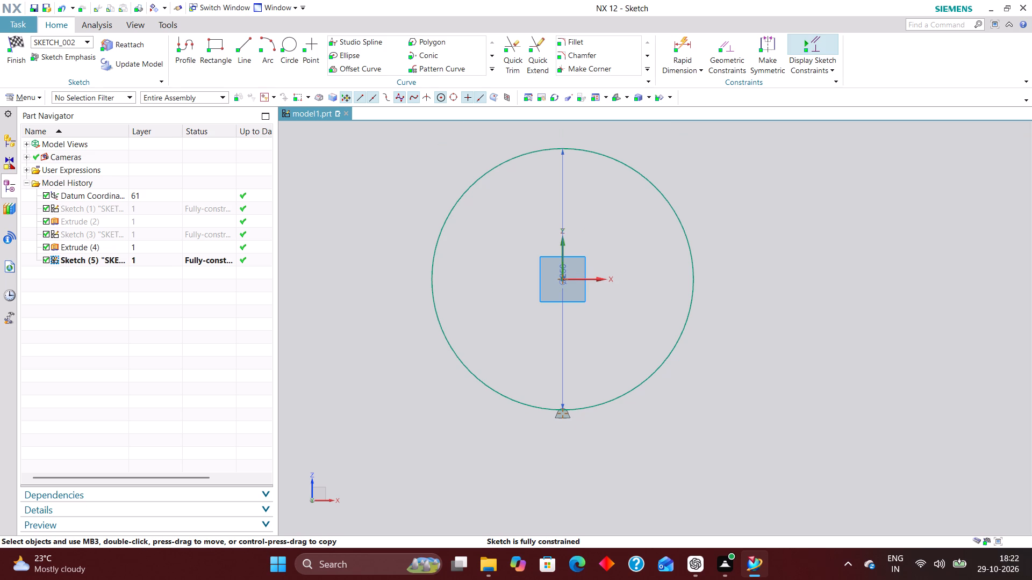
pyautogui.scroll(2, 591, 140)
pyautogui.scroll(-3, 593, 235)
pyautogui.scroll(4, 584, 173)
pyautogui.click(236, 44)
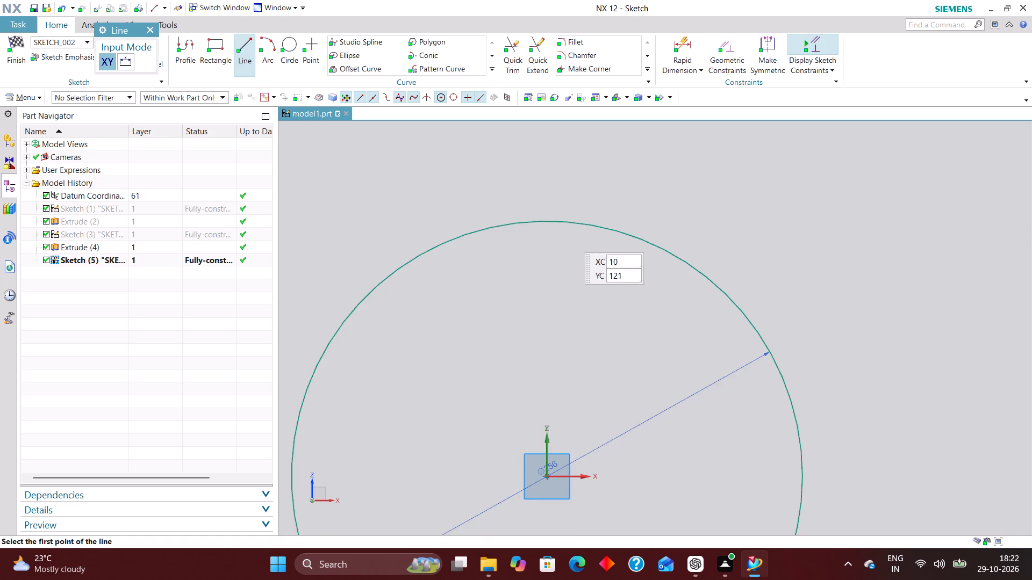
pyautogui.scroll(2, 578, 240)
pyautogui.click(572, 171)
pyautogui.click(540, 272)
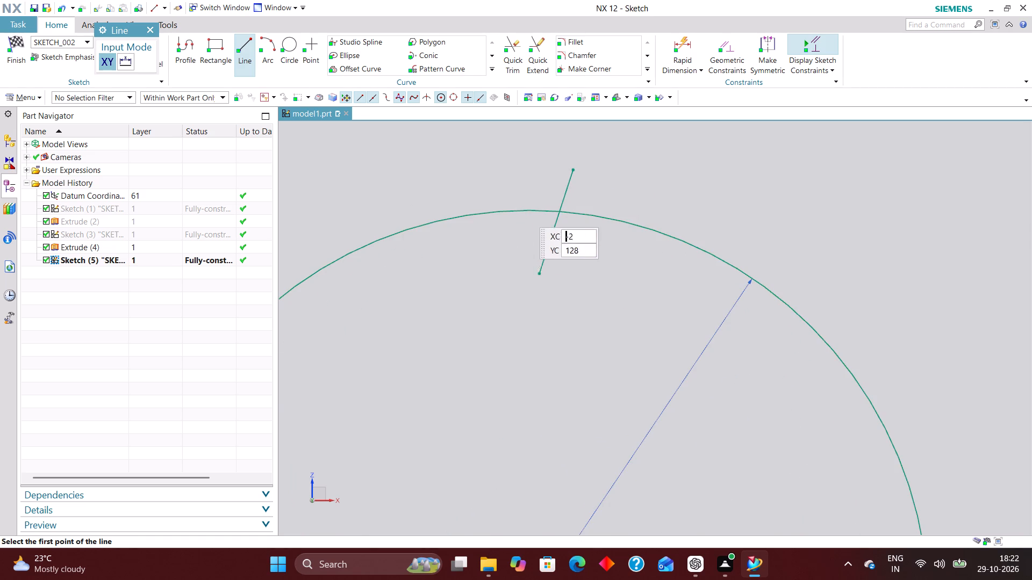
# Add an angular dimension between the slanted line and the vertical Z axis, placed above the circle.
pyautogui.scroll(-3, 522, 213)
pyautogui.click(685, 37)
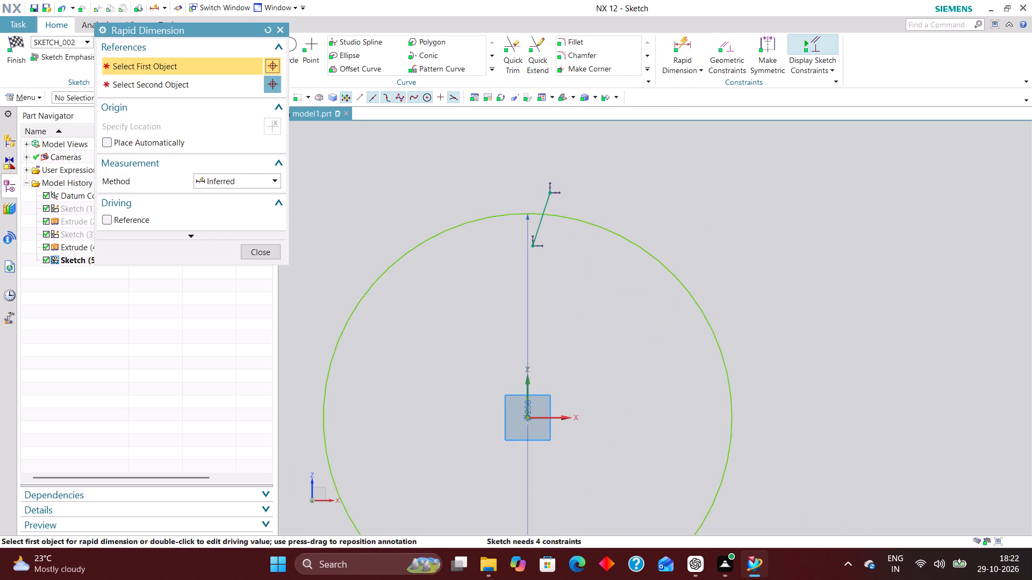
pyautogui.click(261, 180)
pyautogui.click(247, 265)
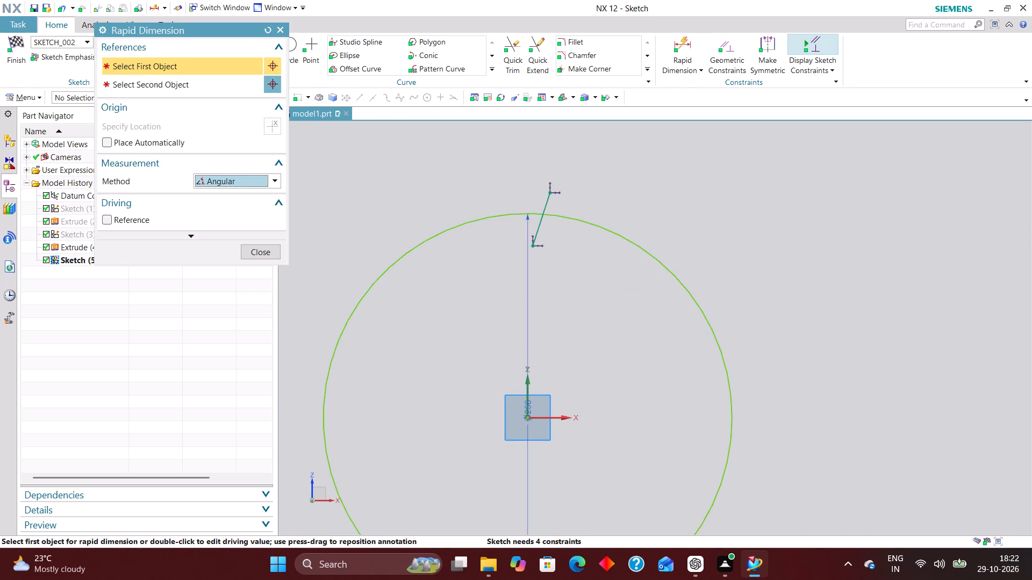
pyautogui.click(546, 204)
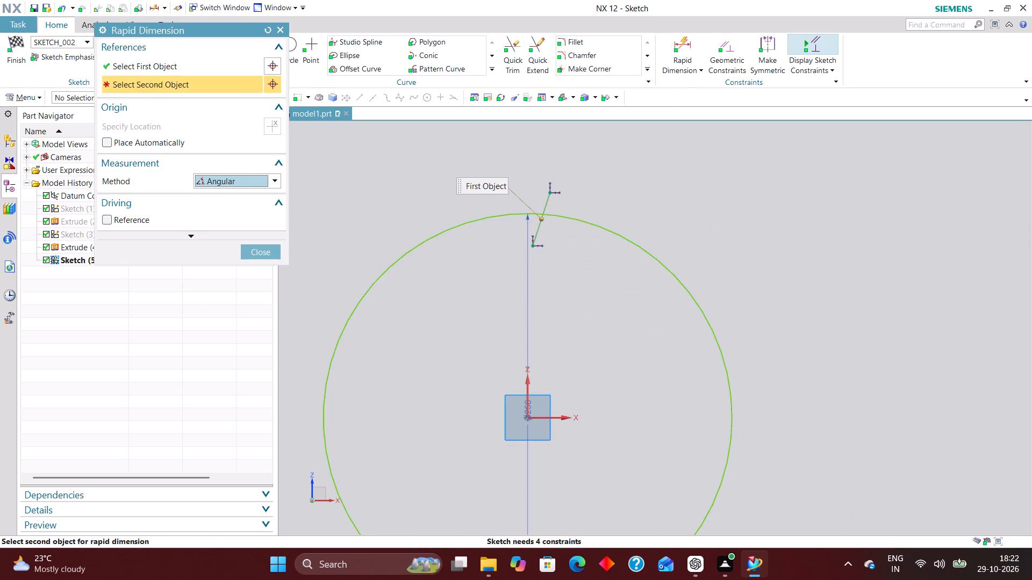
pyautogui.click(528, 383)
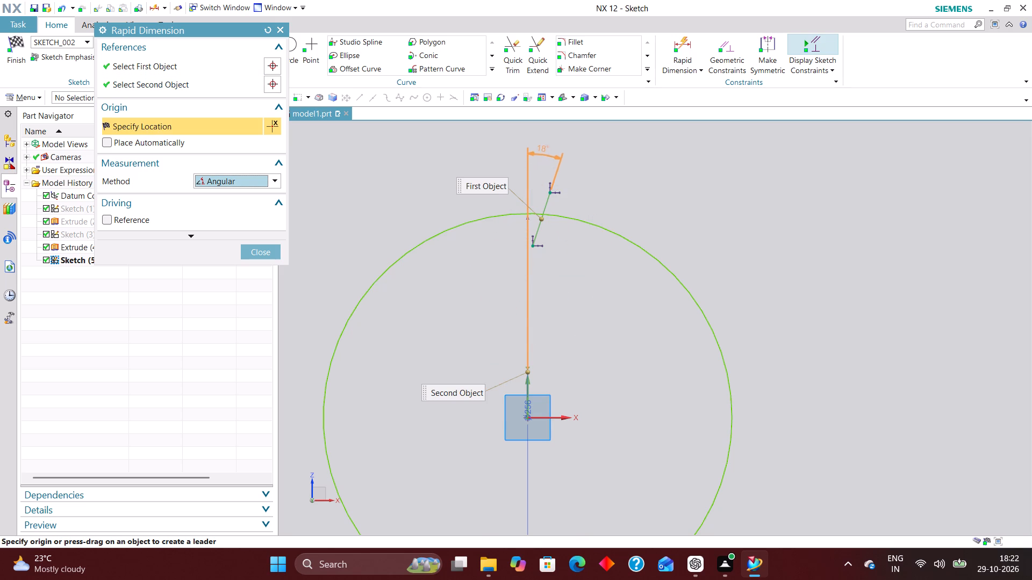
pyautogui.click(541, 139)
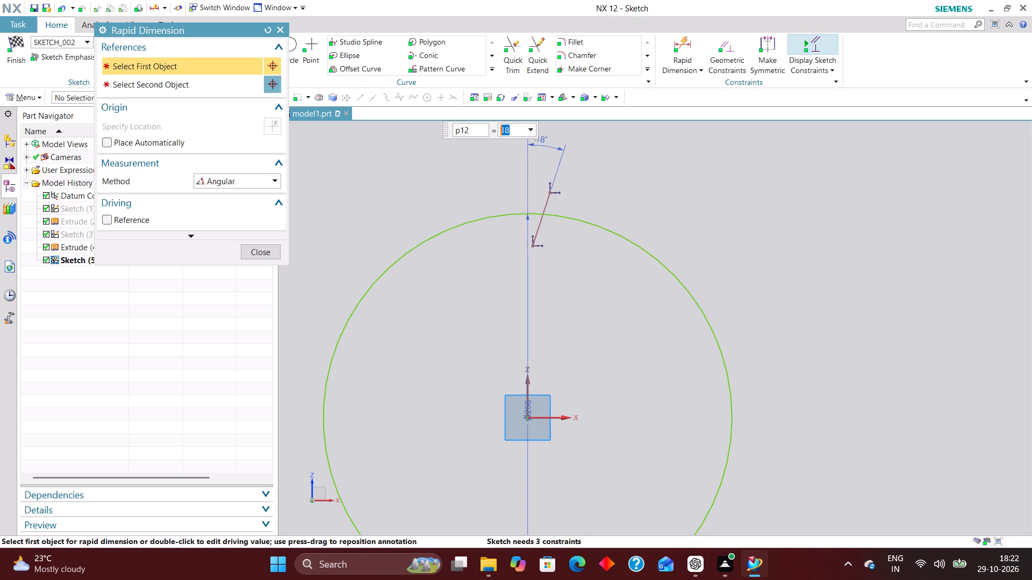
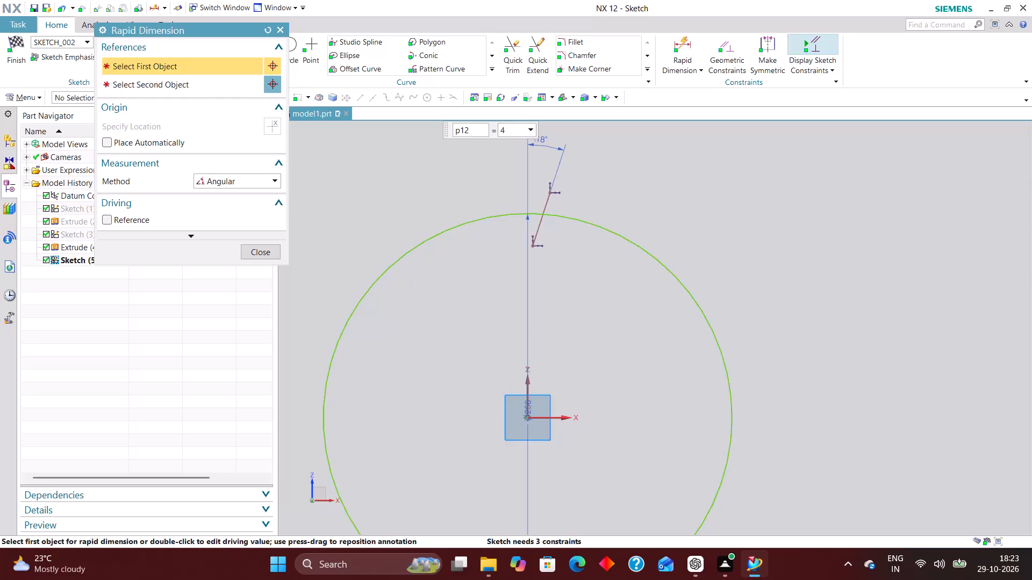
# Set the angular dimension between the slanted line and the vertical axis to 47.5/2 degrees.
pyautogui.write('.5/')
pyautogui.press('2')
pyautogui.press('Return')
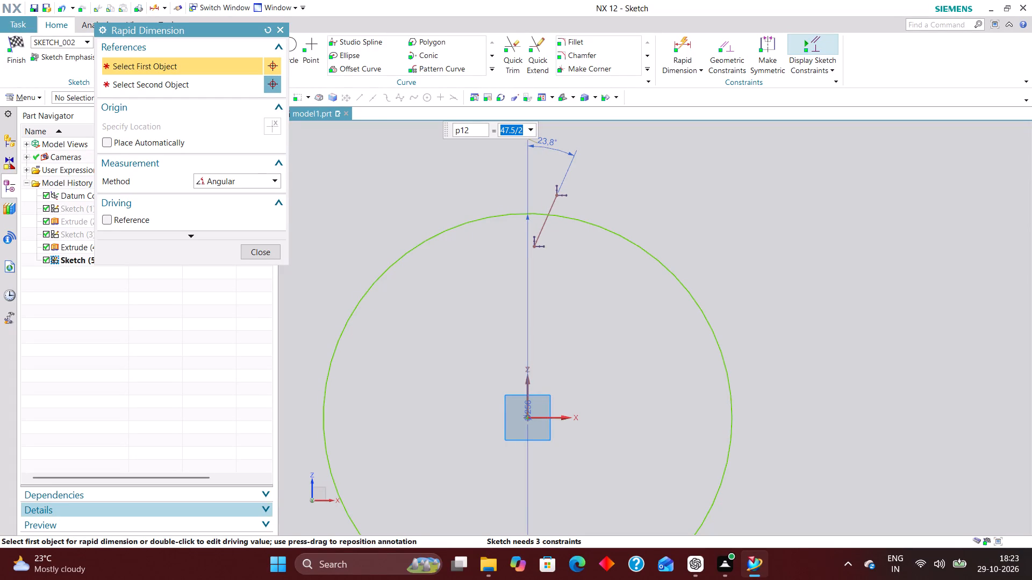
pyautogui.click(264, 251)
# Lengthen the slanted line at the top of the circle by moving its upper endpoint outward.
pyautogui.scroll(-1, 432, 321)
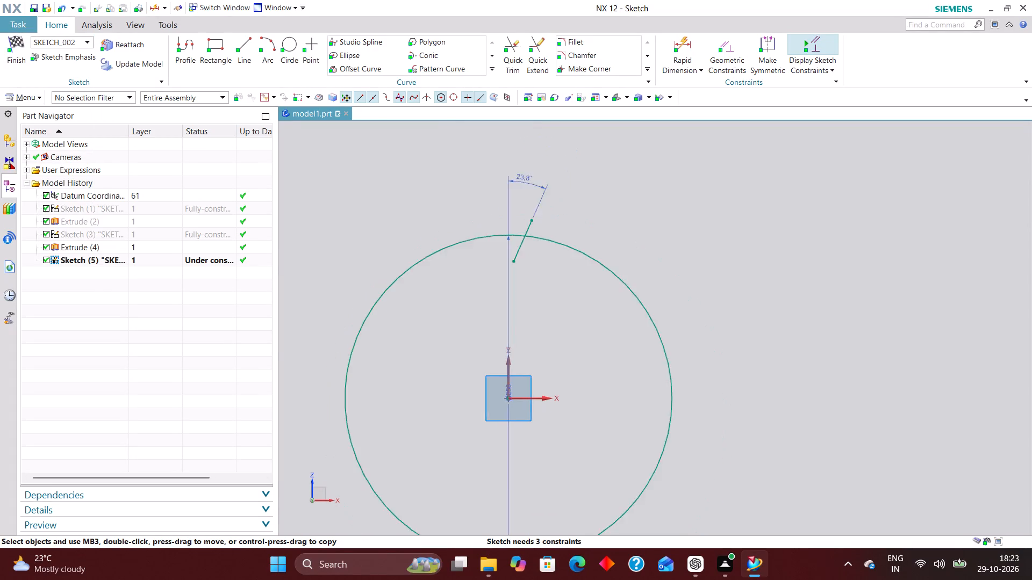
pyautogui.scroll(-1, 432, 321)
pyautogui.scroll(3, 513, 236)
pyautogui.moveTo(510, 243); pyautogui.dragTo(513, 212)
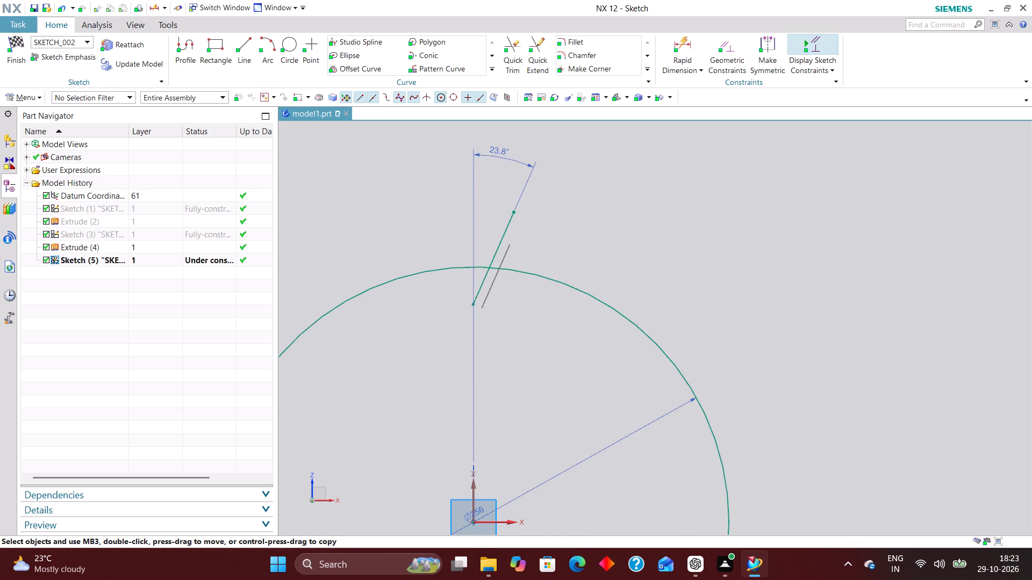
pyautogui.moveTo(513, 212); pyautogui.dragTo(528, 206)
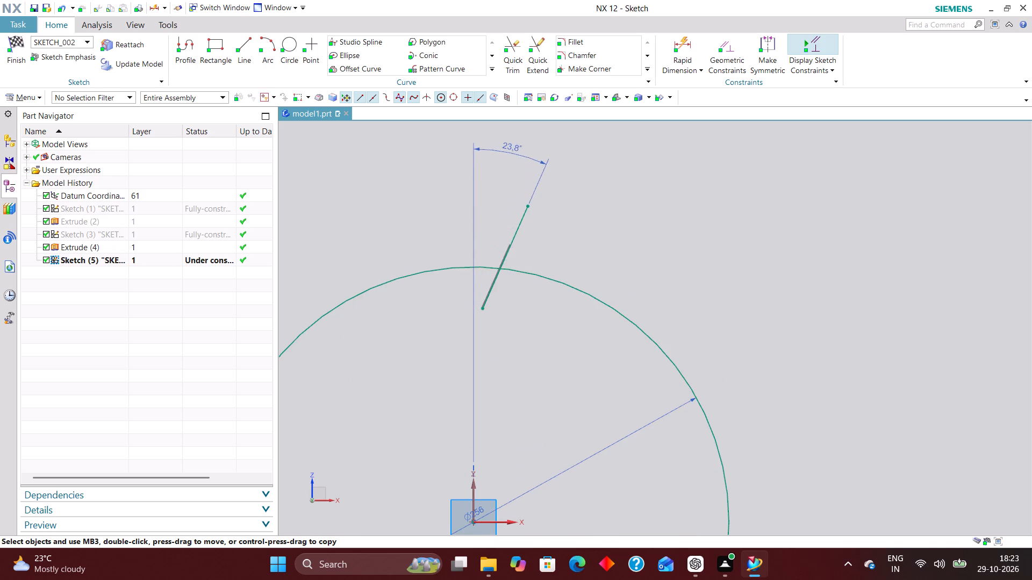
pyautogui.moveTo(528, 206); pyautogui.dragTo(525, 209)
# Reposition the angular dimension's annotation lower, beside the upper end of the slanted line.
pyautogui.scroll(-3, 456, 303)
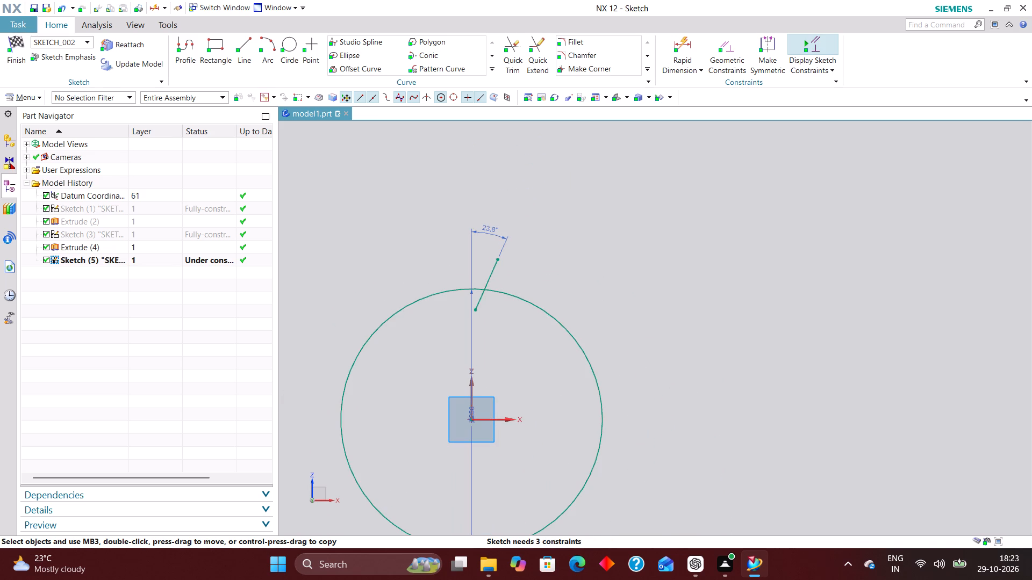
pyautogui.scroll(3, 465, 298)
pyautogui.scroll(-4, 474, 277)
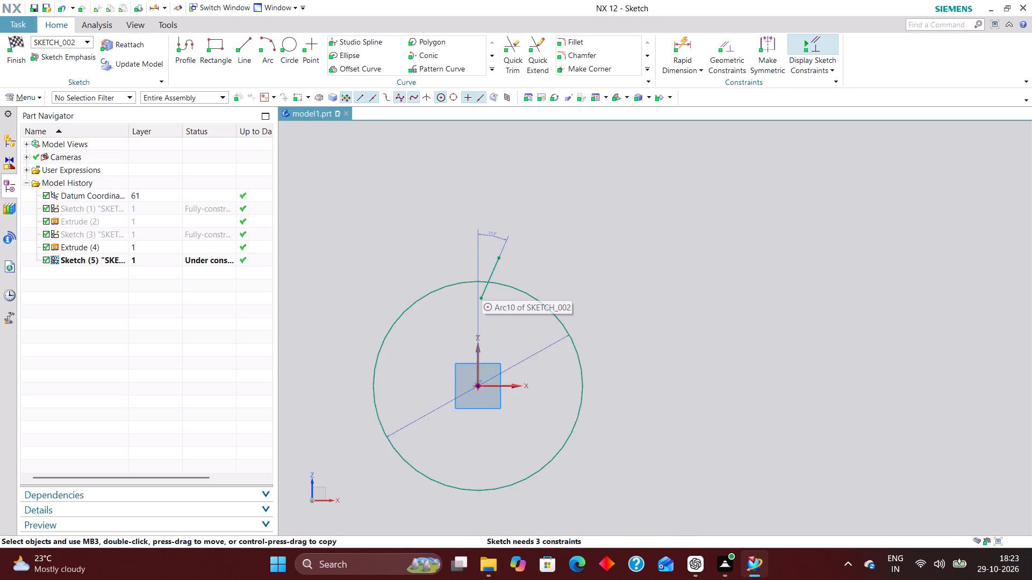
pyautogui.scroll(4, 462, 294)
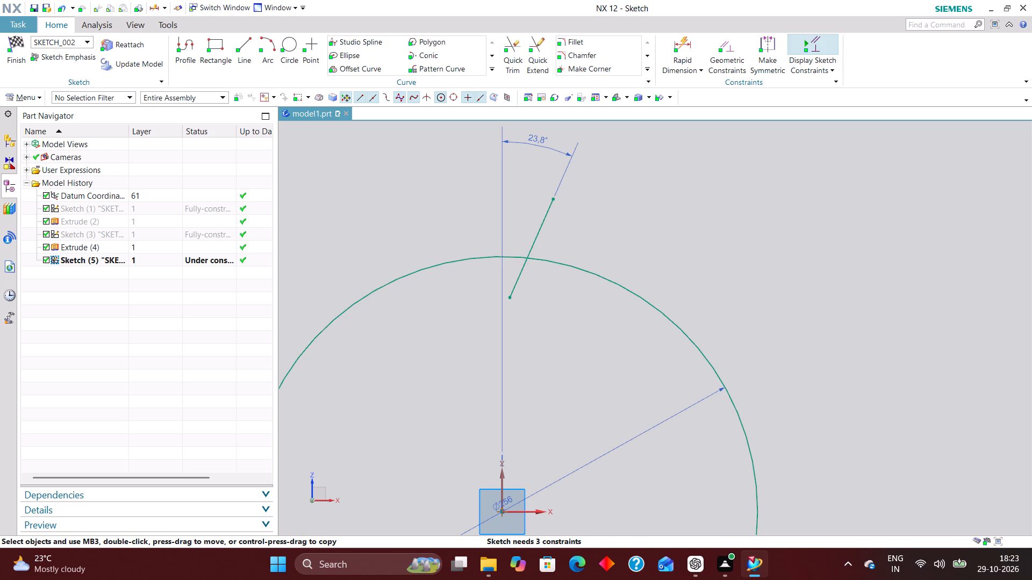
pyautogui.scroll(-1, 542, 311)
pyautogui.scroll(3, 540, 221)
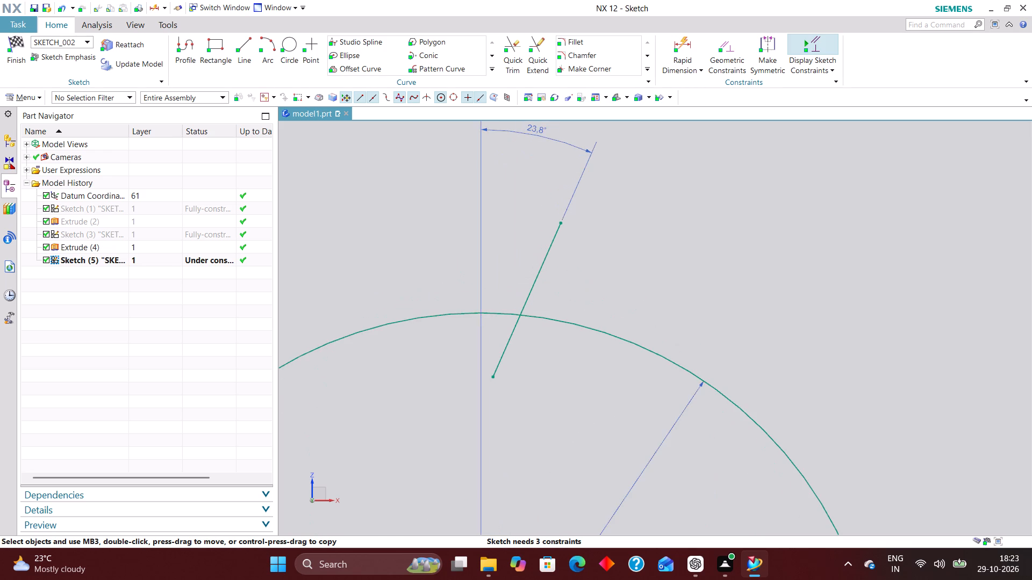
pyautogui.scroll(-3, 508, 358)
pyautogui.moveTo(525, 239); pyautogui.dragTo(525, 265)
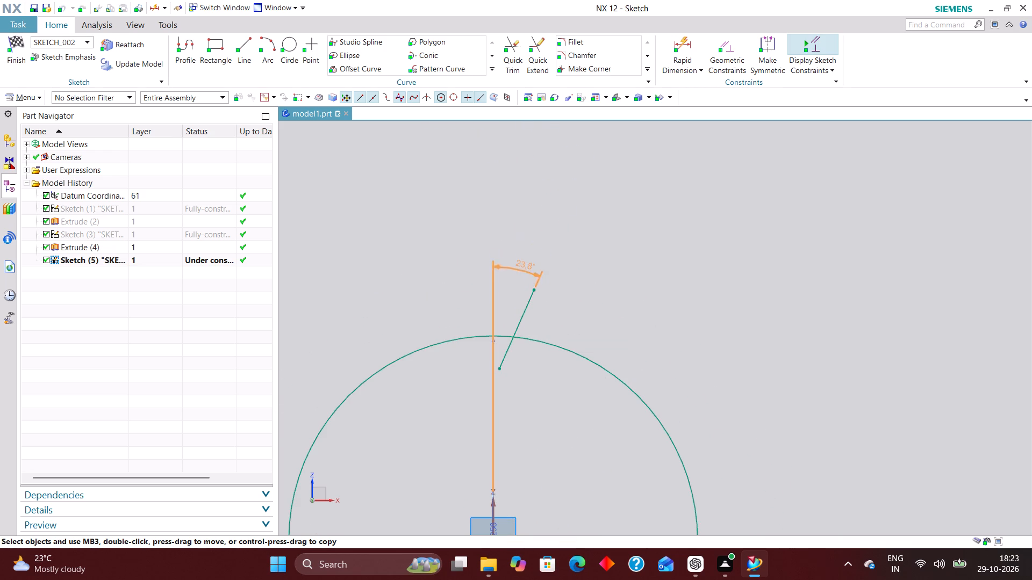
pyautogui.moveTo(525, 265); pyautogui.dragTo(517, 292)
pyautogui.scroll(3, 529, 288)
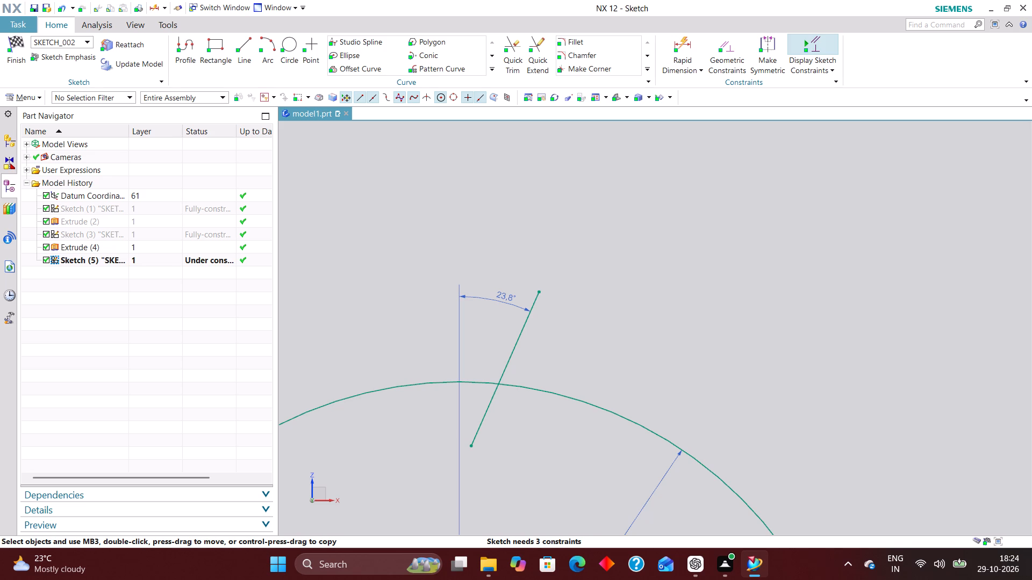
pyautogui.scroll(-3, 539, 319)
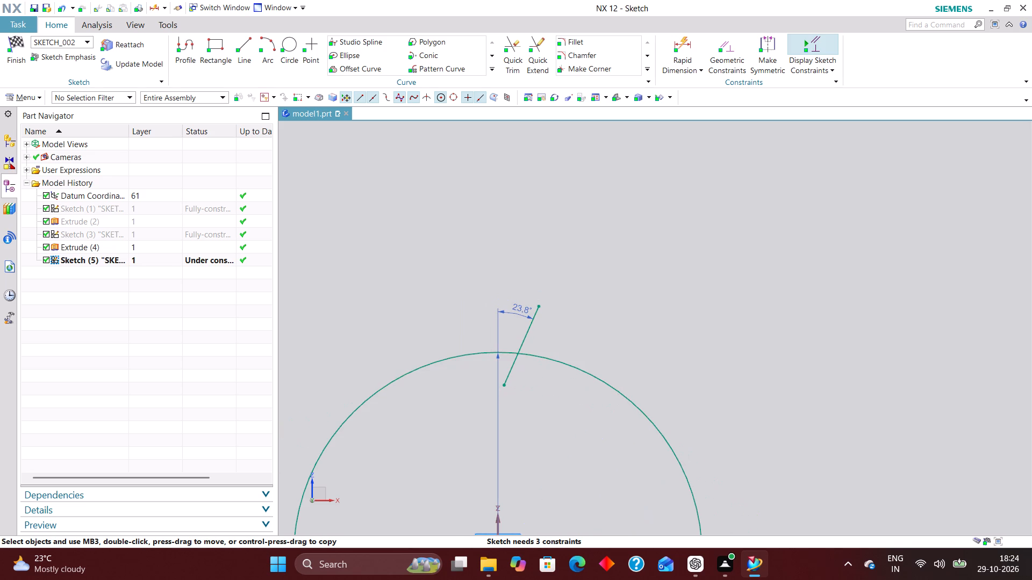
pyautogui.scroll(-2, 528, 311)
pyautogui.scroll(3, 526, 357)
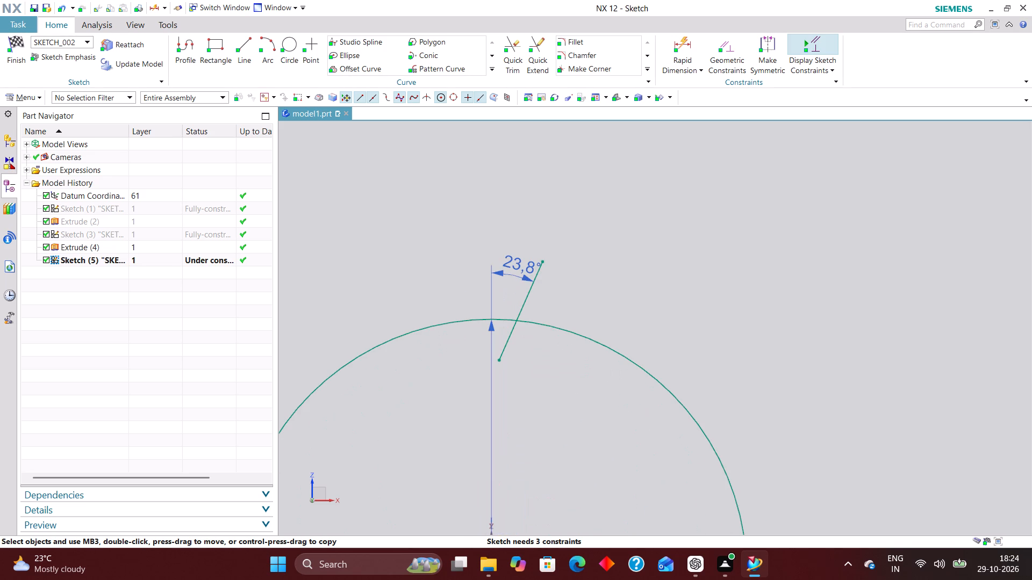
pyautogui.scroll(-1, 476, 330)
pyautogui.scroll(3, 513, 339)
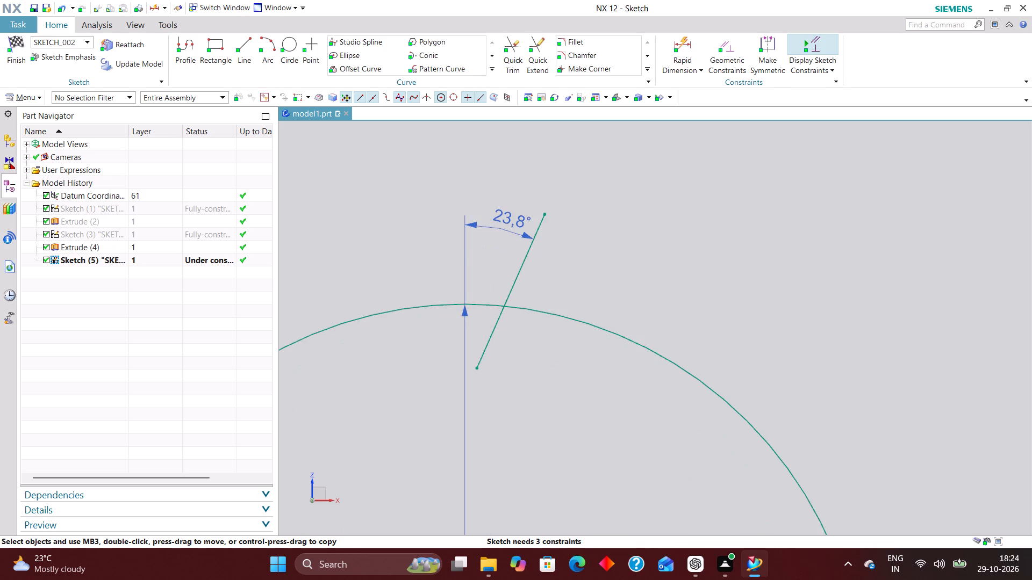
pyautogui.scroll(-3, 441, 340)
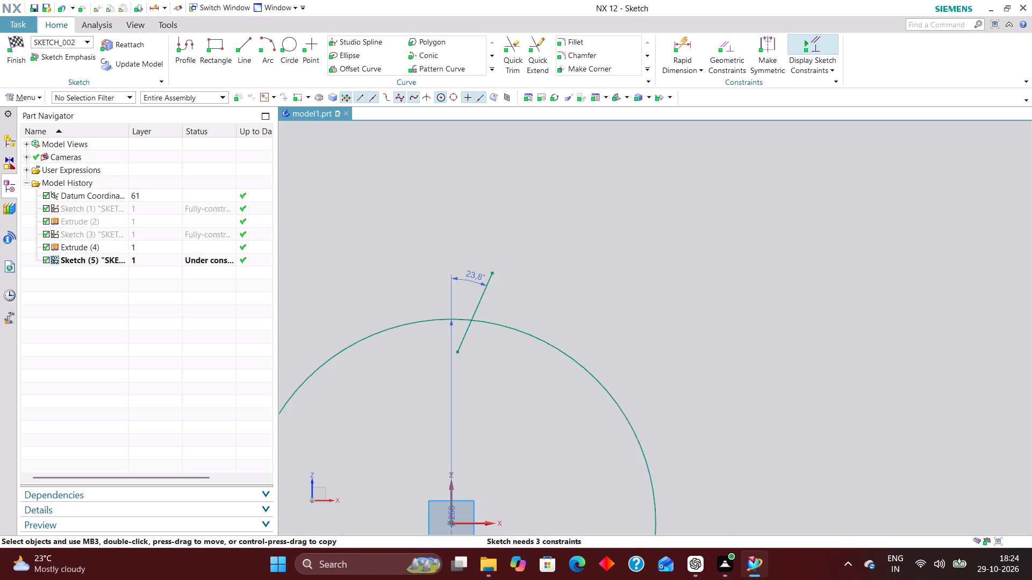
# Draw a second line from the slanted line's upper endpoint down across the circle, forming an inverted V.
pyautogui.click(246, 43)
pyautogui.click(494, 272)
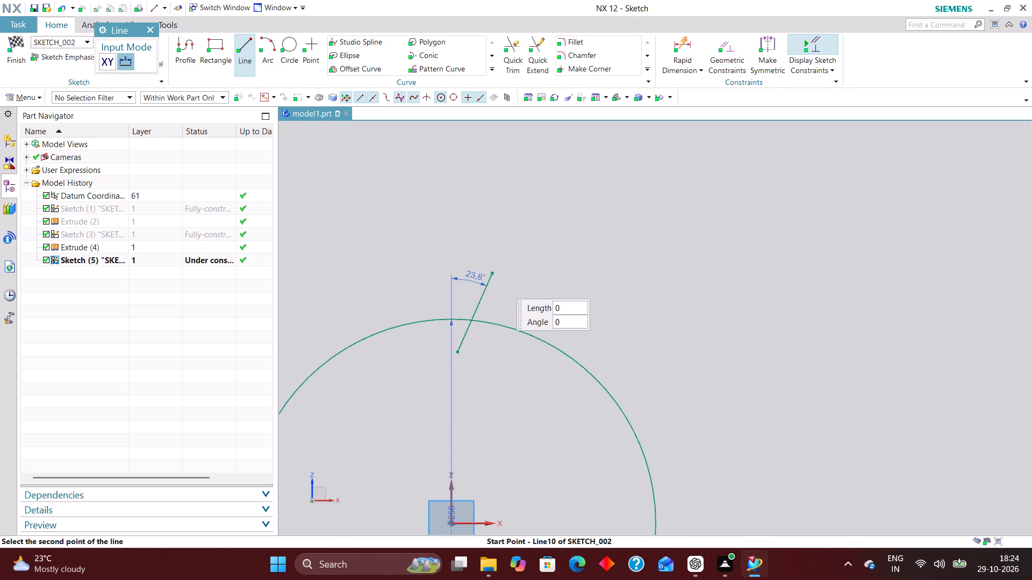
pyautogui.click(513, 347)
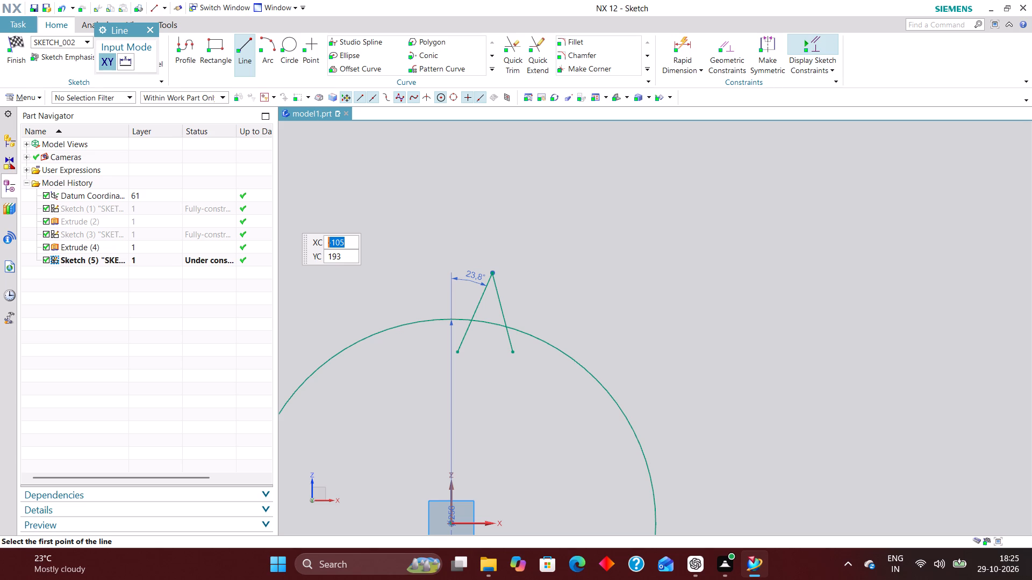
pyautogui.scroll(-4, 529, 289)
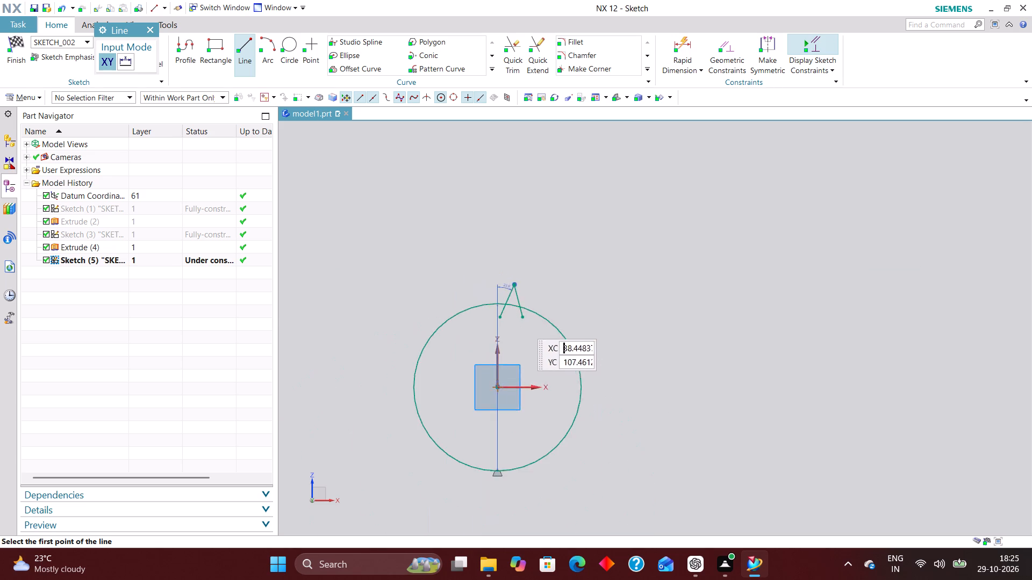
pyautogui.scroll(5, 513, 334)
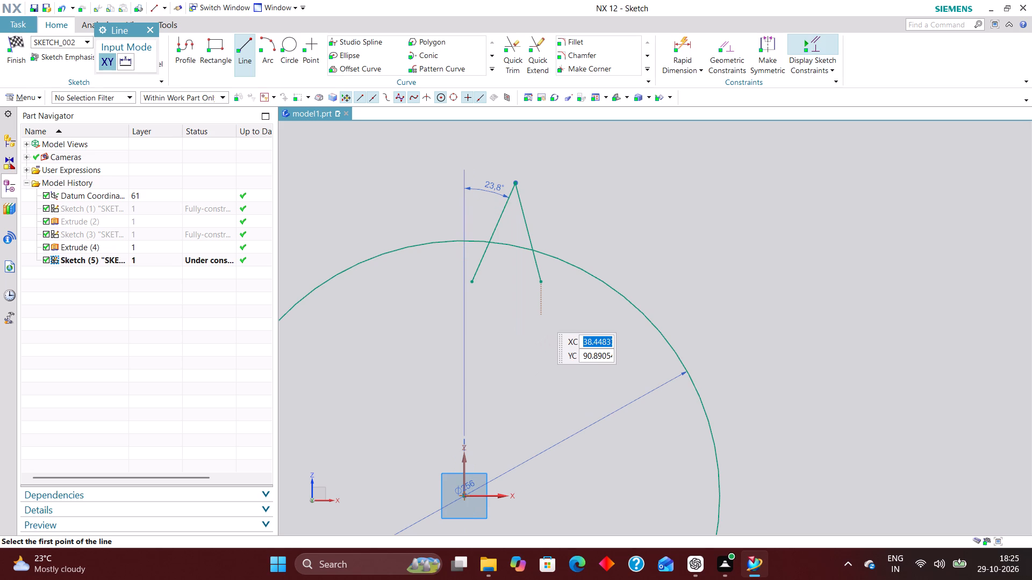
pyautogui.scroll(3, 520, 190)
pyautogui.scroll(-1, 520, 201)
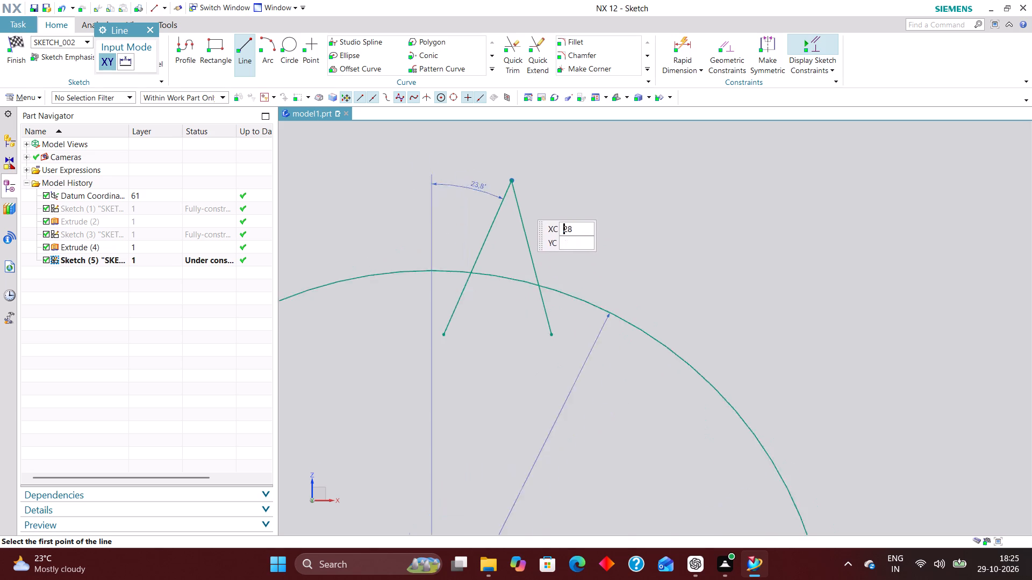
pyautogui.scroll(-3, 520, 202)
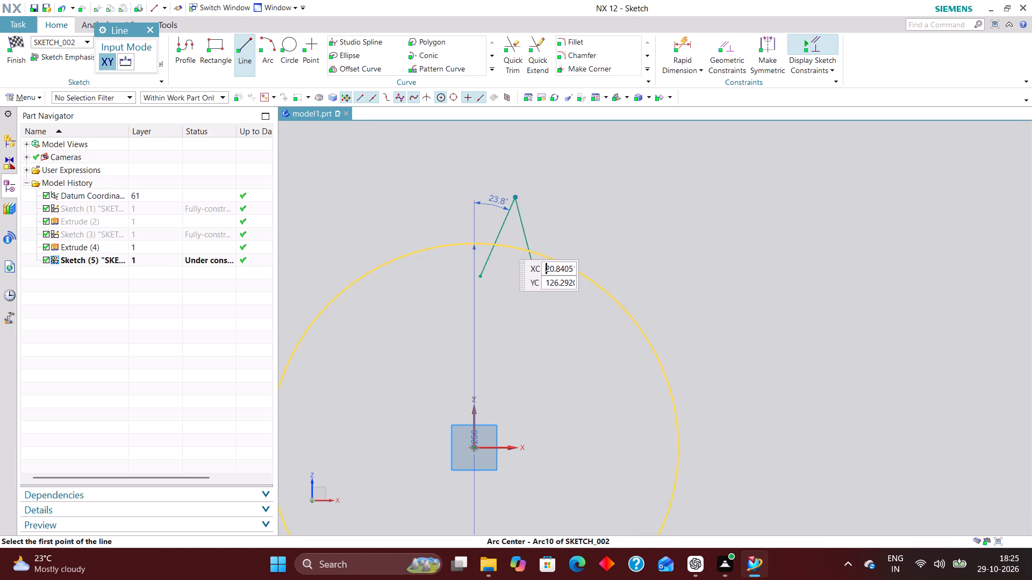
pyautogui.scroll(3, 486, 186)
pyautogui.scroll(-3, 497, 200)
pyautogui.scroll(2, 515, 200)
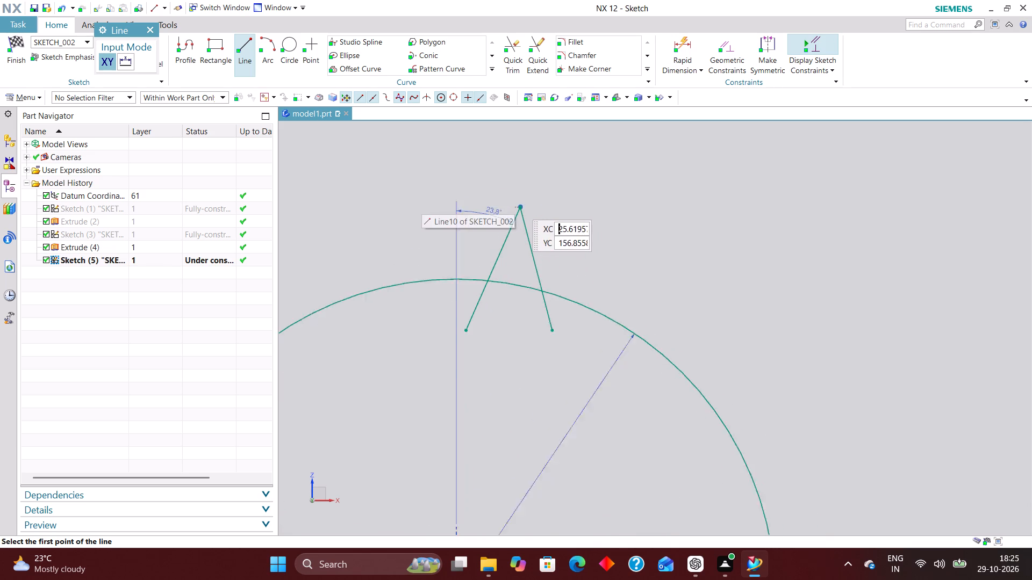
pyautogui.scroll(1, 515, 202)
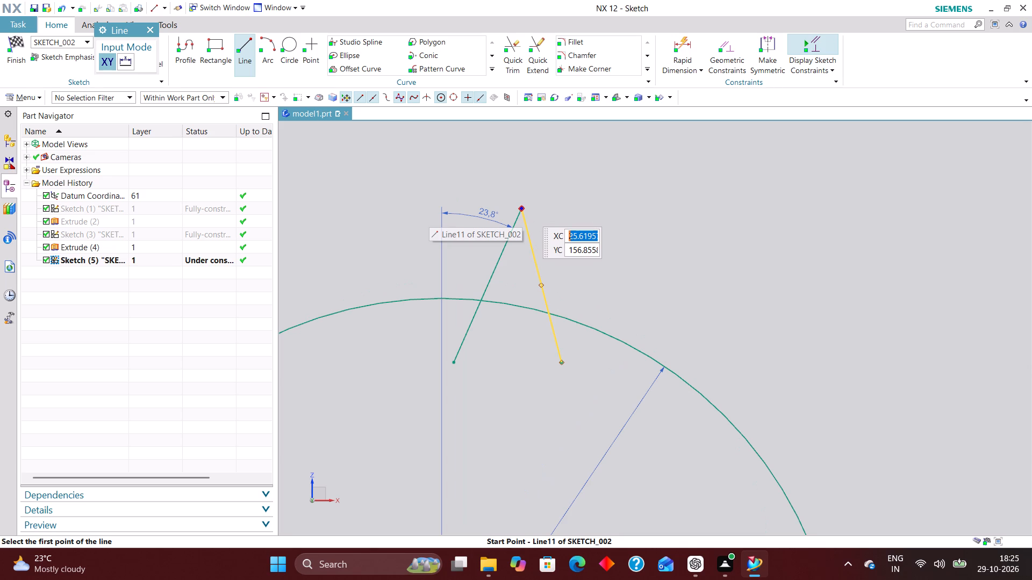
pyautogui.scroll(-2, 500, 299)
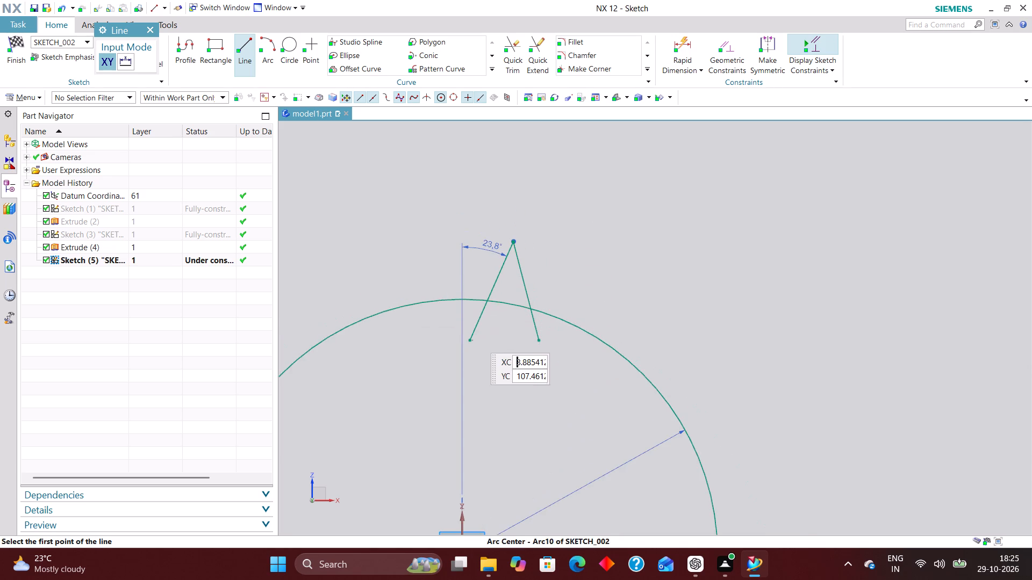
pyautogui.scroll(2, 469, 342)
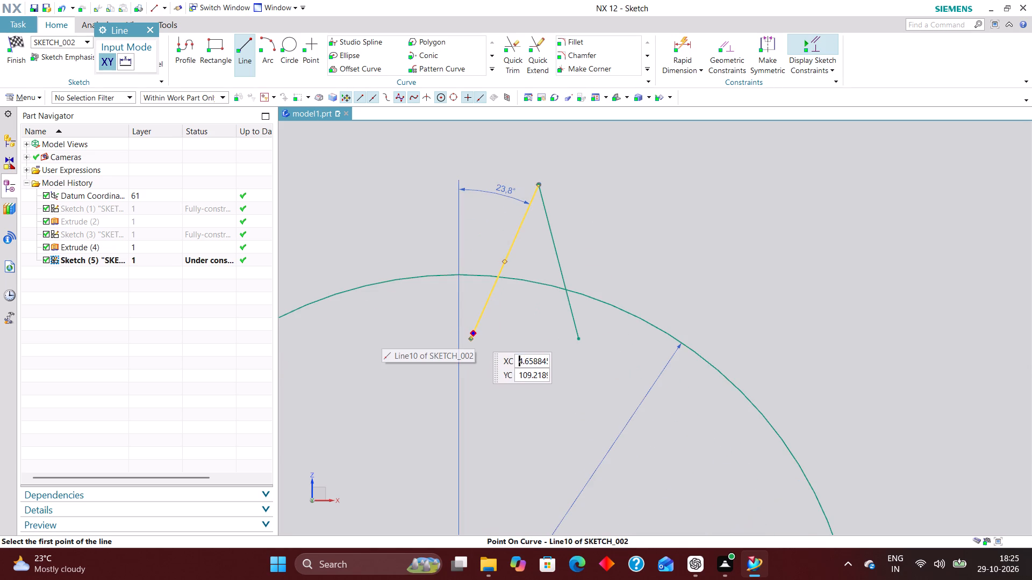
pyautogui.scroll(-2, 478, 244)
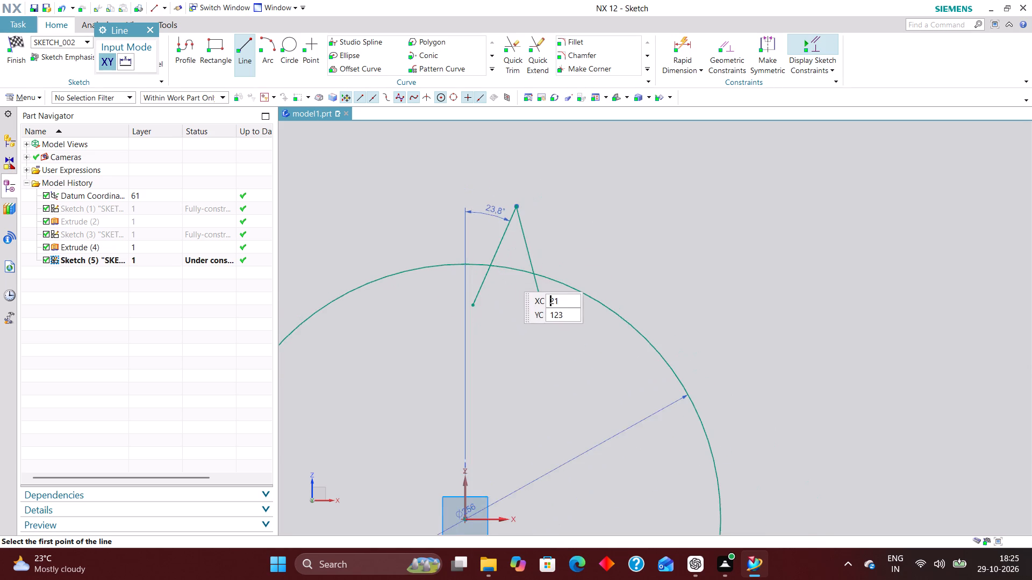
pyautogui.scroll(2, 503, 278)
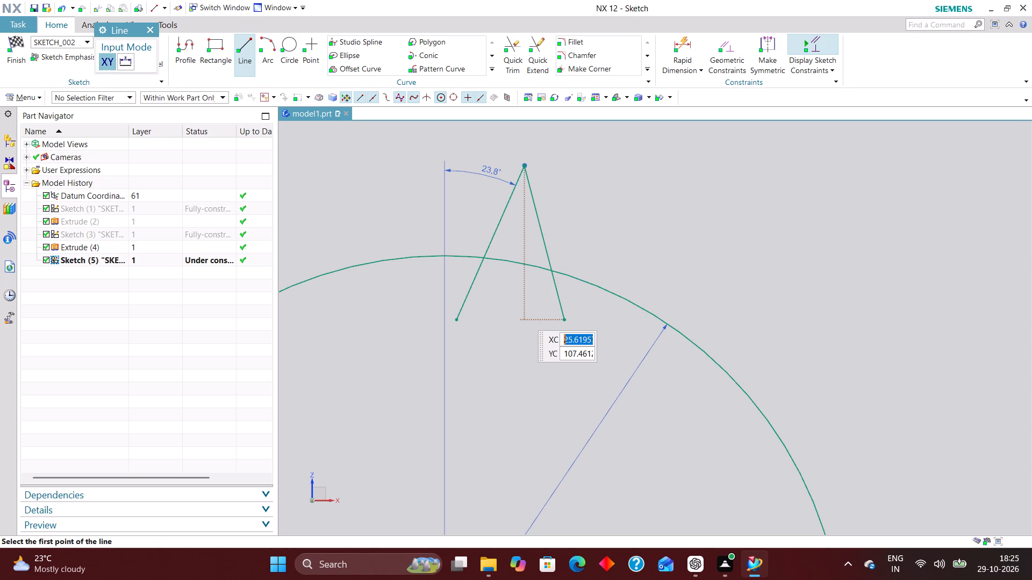
# Leave the Line tool and delete the first slanted line, the one carrying the angular dimension.
pyautogui.click(150, 27)
pyautogui.moveTo(497, 231); pyautogui.dragTo(442, 230, button='right')
pyautogui.moveTo(503, 223); pyautogui.dragTo(458, 226, button='right')
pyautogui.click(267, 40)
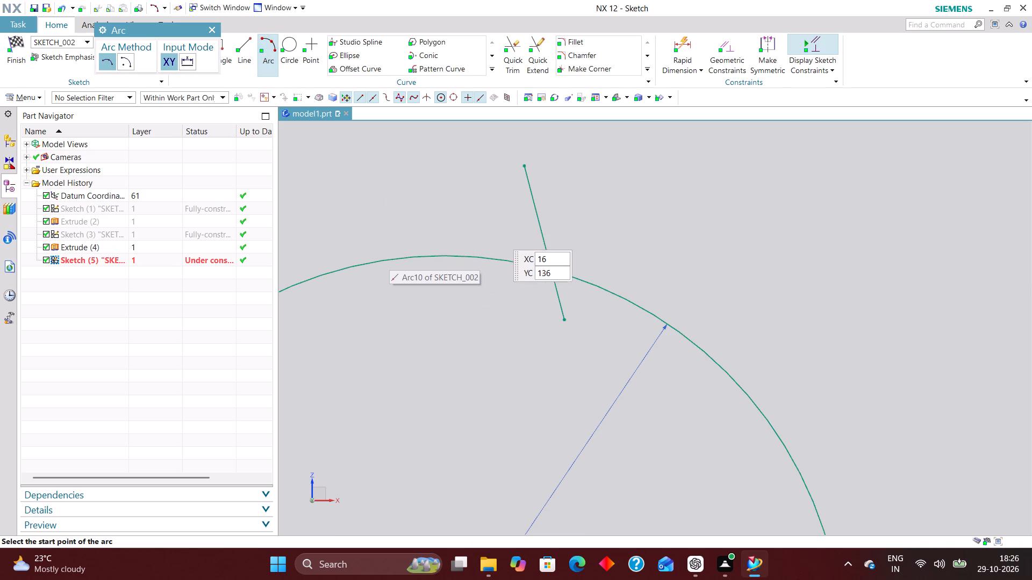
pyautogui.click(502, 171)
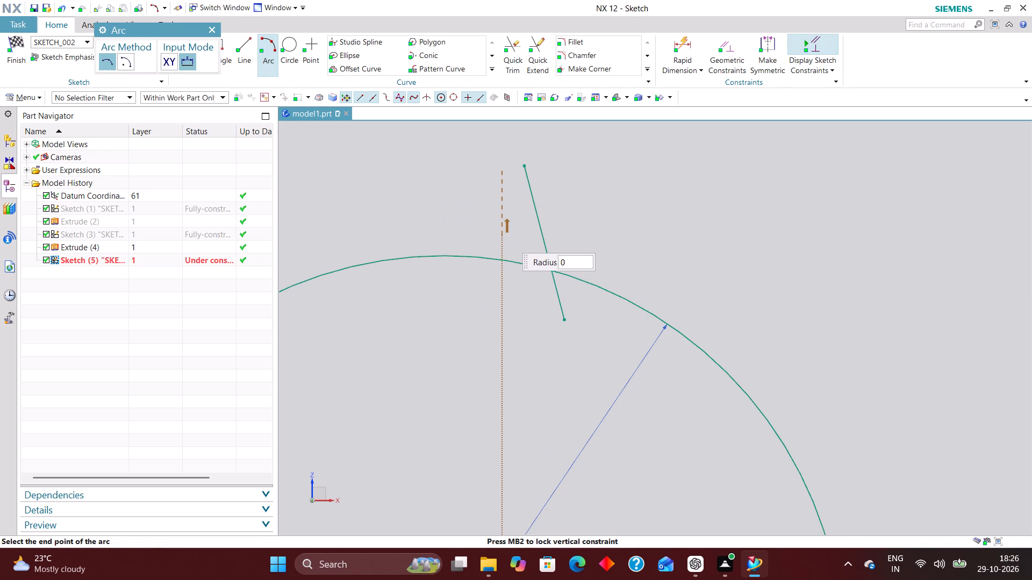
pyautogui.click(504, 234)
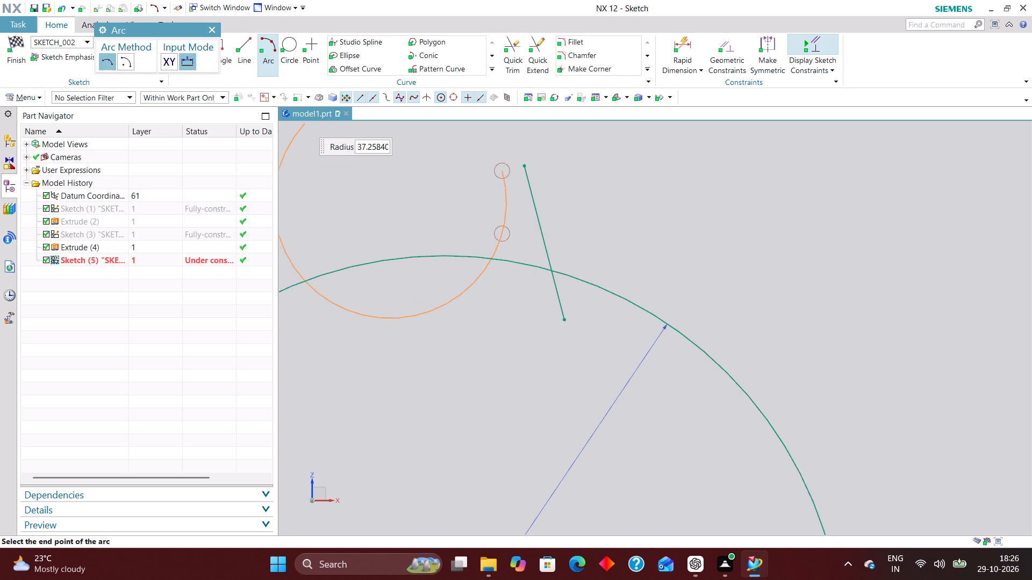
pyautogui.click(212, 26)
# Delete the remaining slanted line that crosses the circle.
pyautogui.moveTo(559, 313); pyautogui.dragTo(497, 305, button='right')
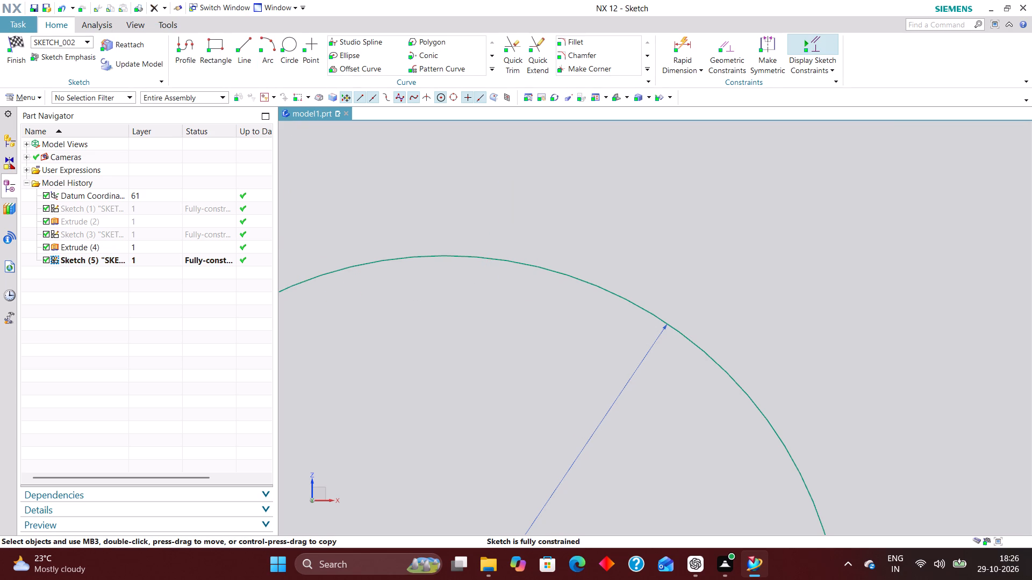
# Draw a three-point arc from about XC 12, YC 103 inside the circle to above its upper edge, bulging away from the vertical axis.
pyautogui.click(262, 32)
pyautogui.scroll(-3, 446, 361)
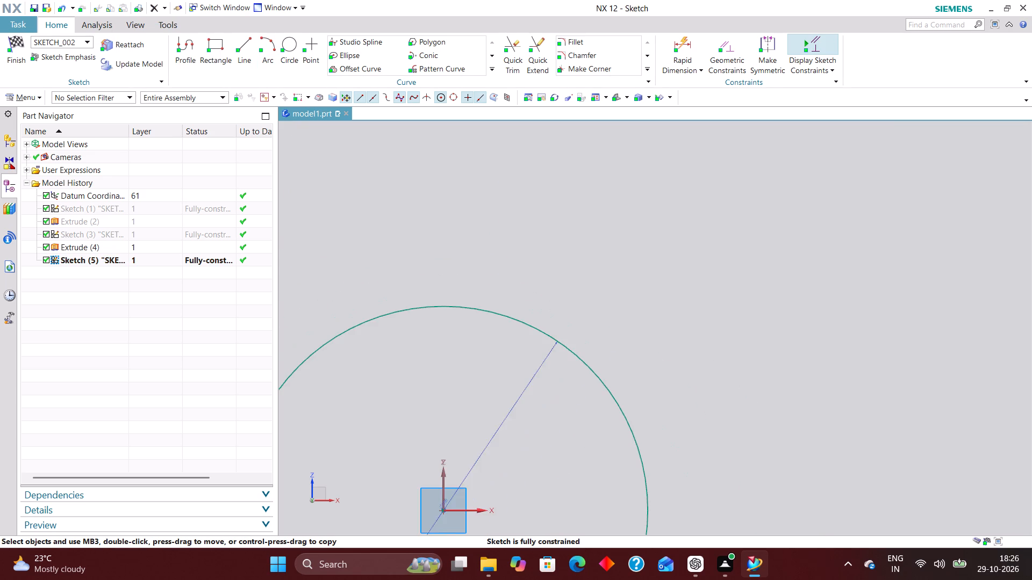
pyautogui.scroll(2, 453, 451)
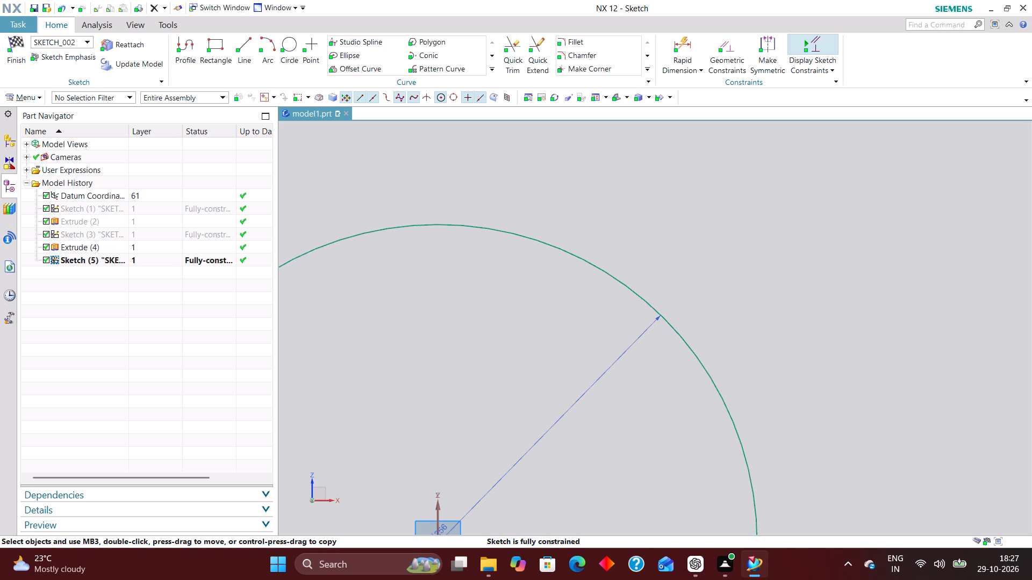
pyautogui.click(447, 262)
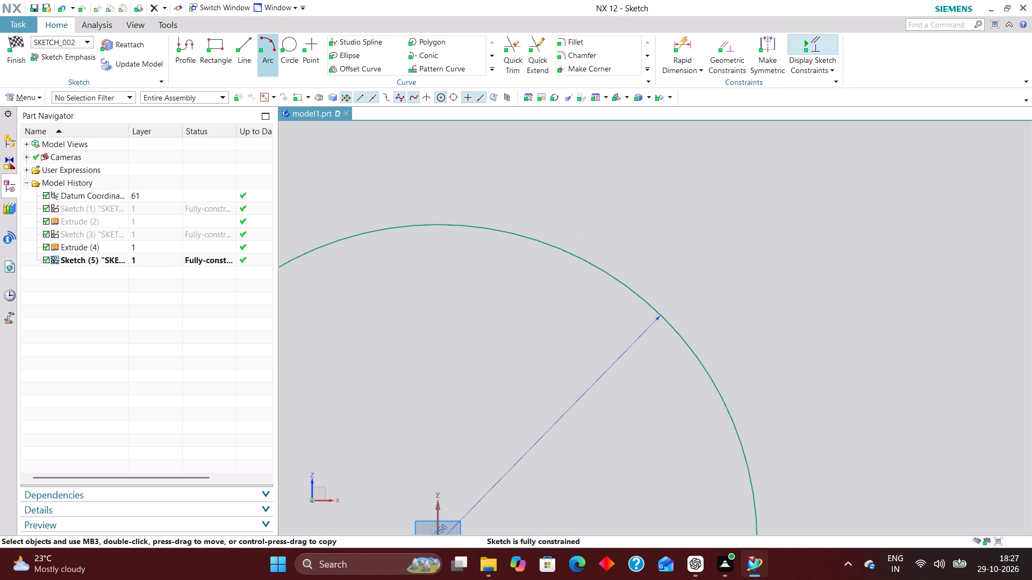
pyautogui.click(272, 39)
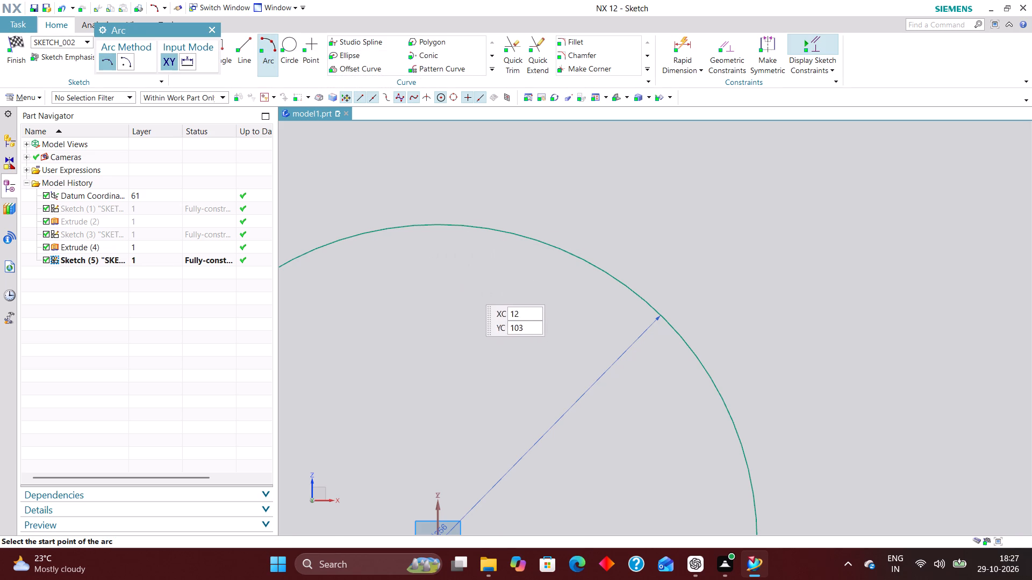
pyautogui.click(469, 287)
pyautogui.click(505, 171)
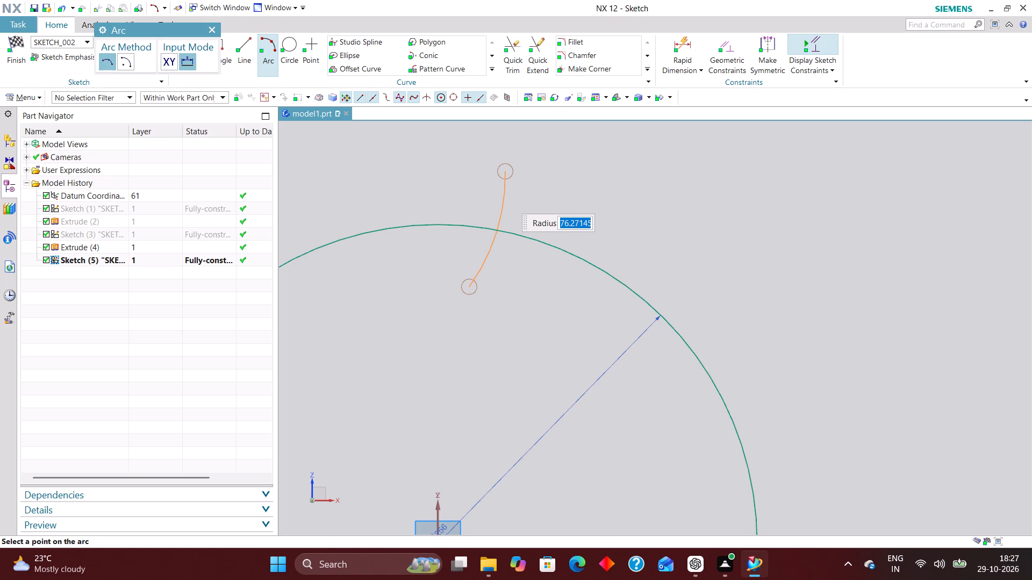
pyautogui.click(500, 223)
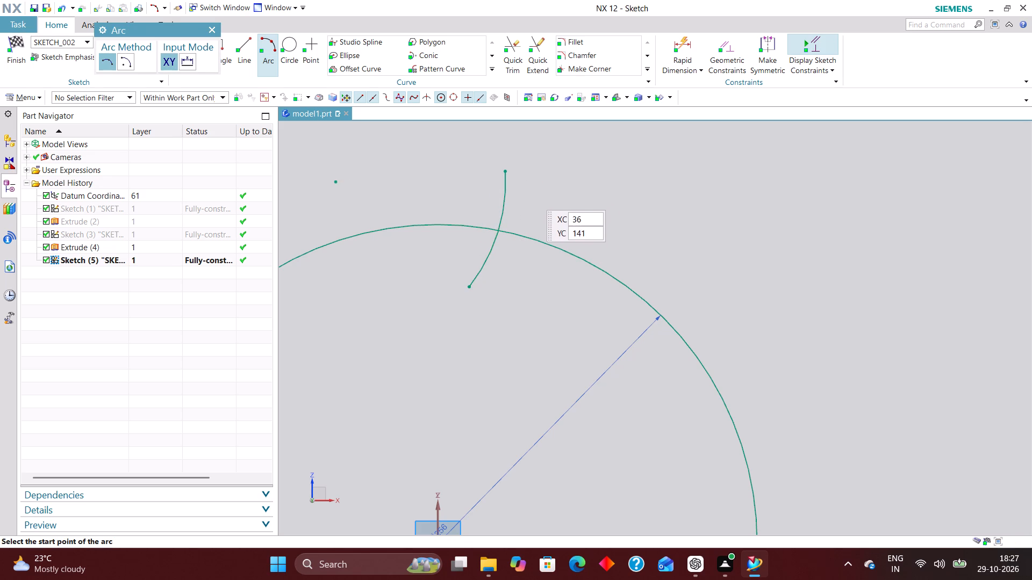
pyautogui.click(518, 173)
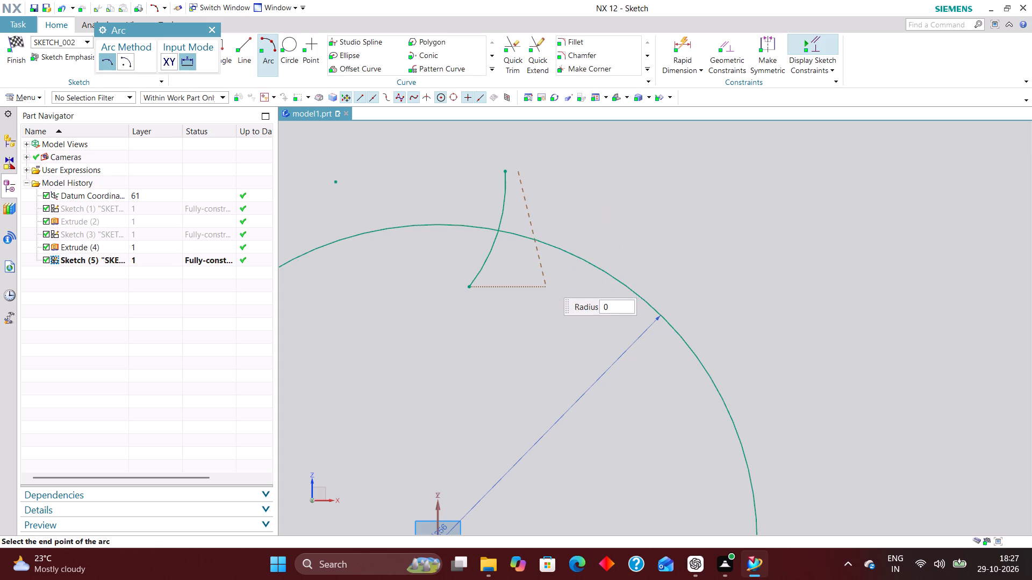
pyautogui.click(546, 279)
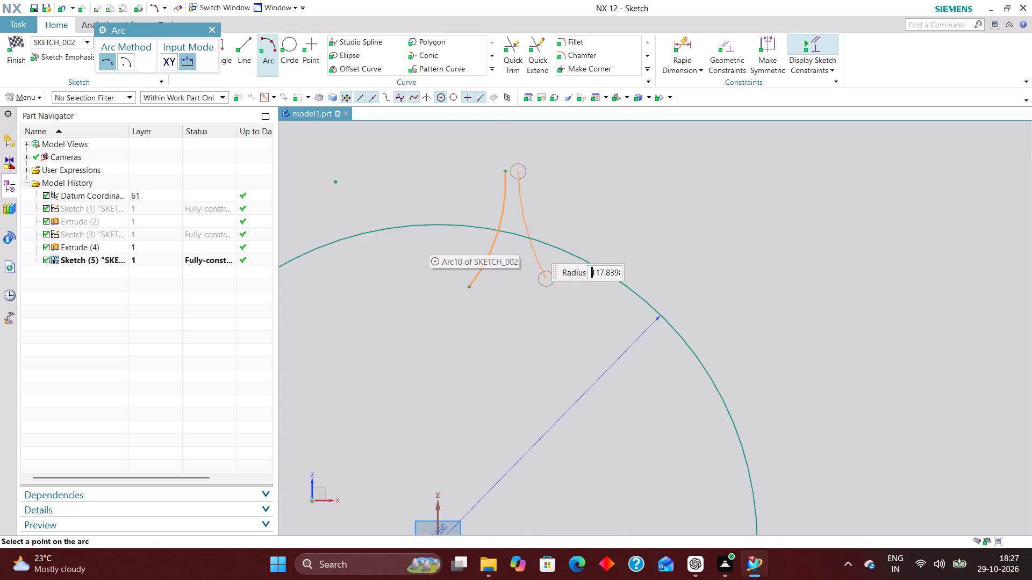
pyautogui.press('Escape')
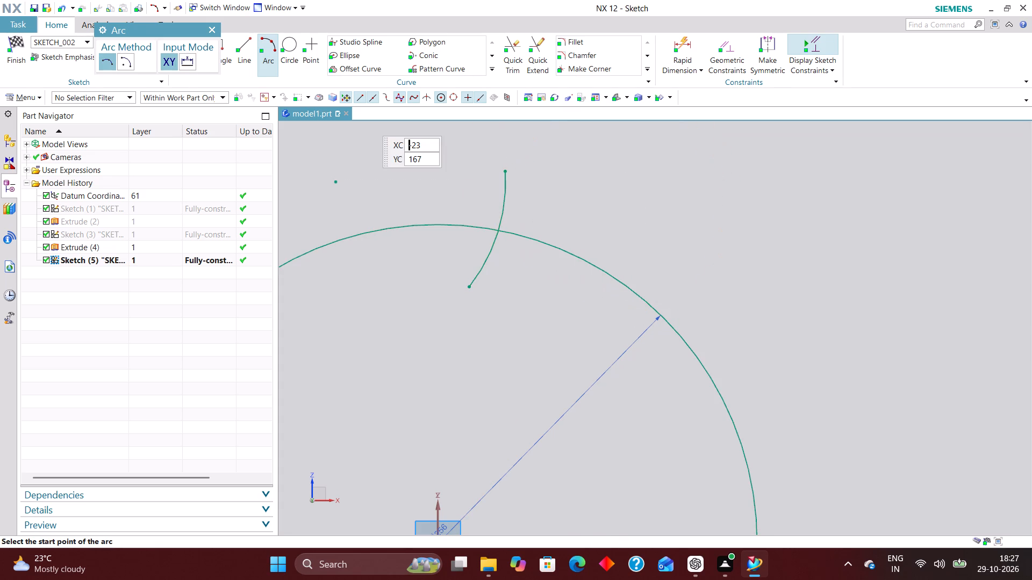
# Draw a second arc of about 31 mm radius beside the first, crossing the circle and curving the opposite way, and leave the Arc tool.
pyautogui.click(527, 175)
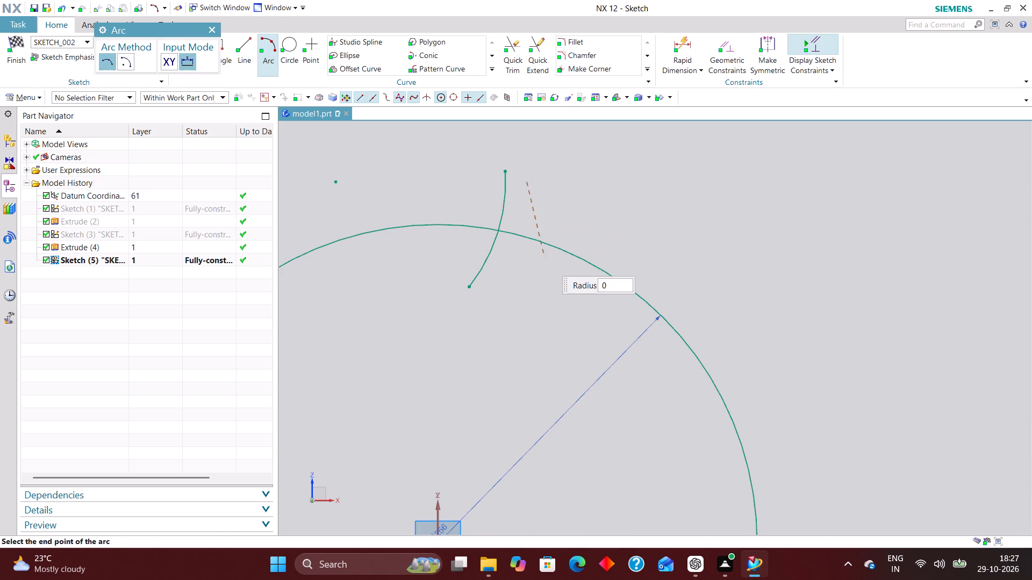
pyautogui.click(560, 286)
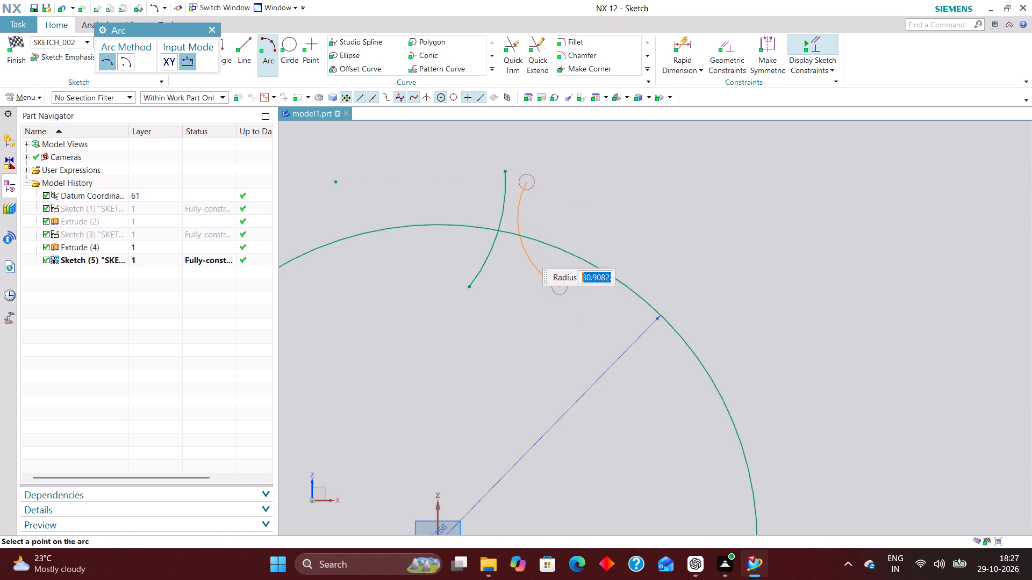
pyautogui.click(525, 250)
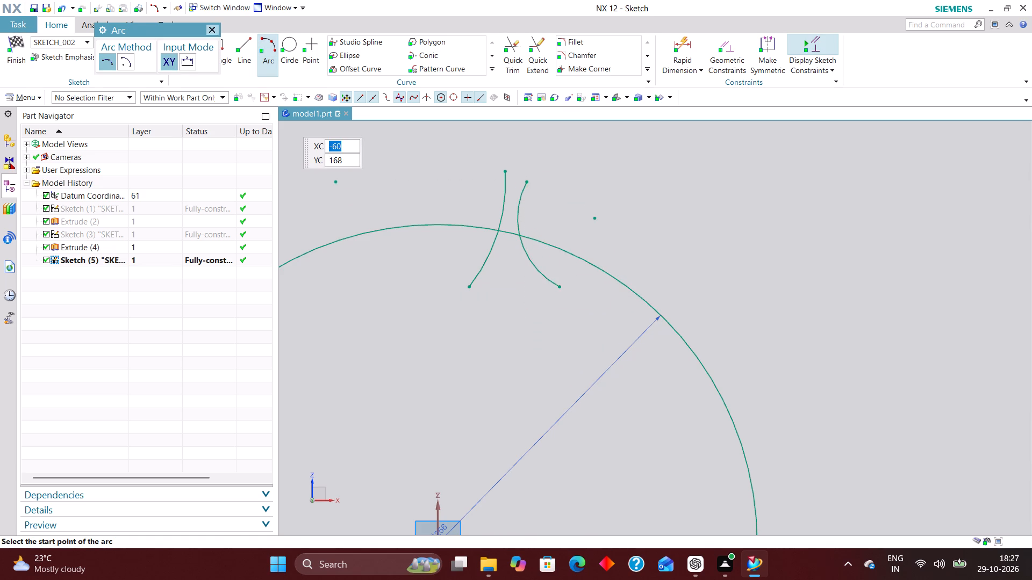
pyautogui.click(214, 28)
# Shift both arcs toward the circle's vertical axis by moving their centre points, keeping a narrow gap between them.
pyautogui.scroll(-2, 464, 213)
pyautogui.scroll(2, 483, 274)
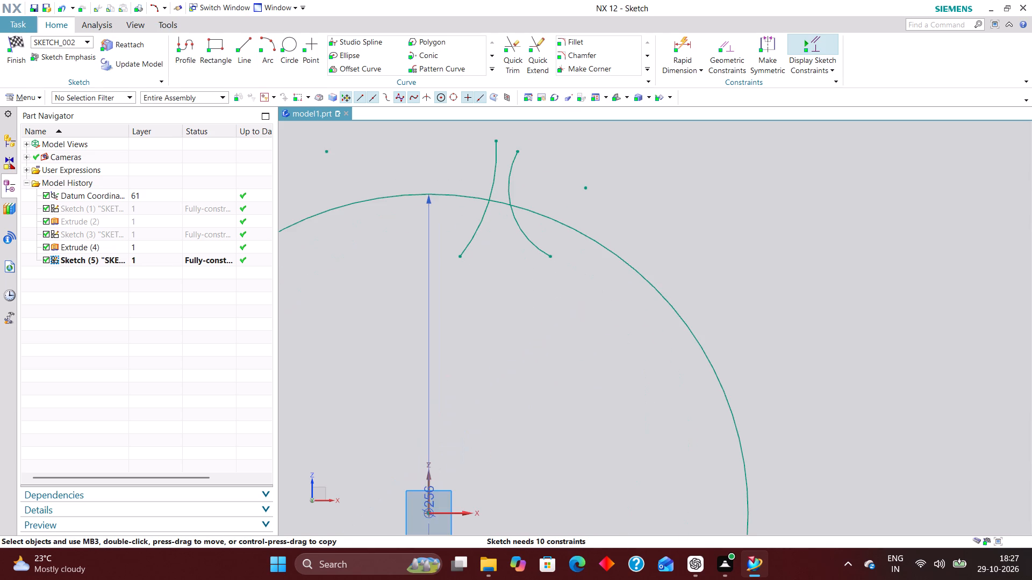
pyautogui.moveTo(325, 150); pyautogui.dragTo(289, 162)
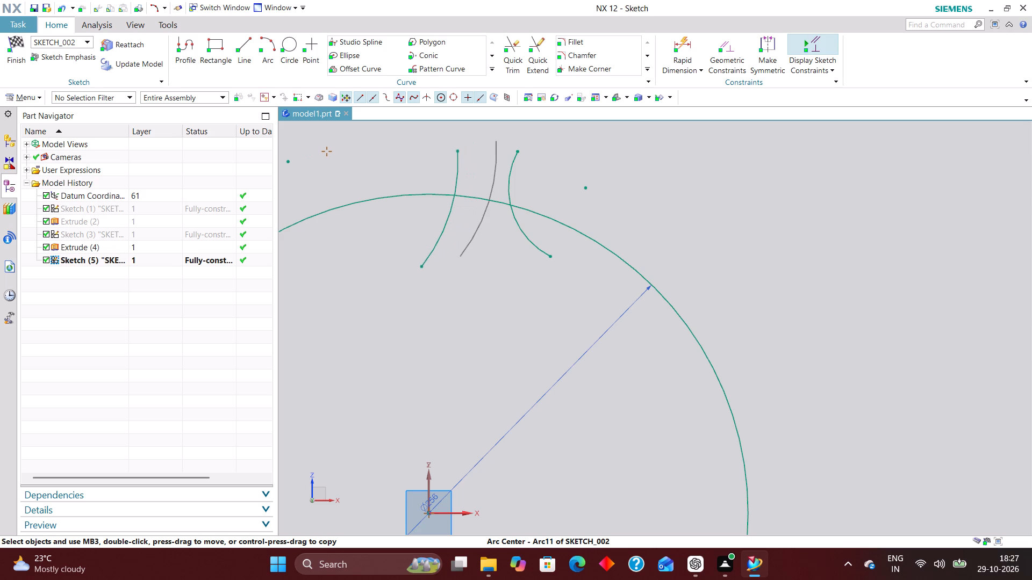
pyautogui.moveTo(289, 162); pyautogui.dragTo(298, 157)
pyautogui.moveTo(585, 186); pyautogui.dragTo(555, 185)
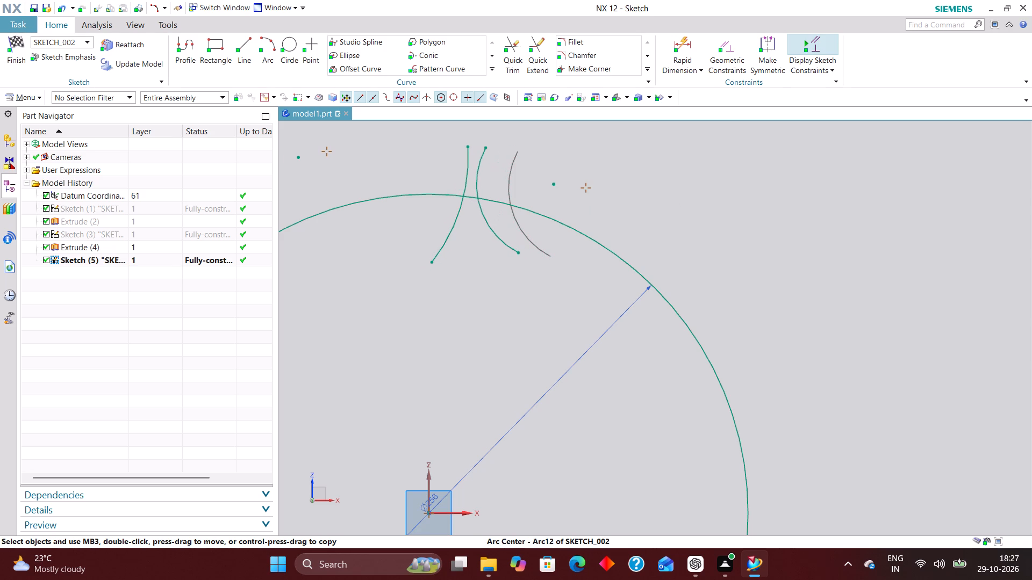
pyautogui.moveTo(555, 185); pyautogui.dragTo(555, 186)
# Reshape the arc farther from the vertical axis by repositioning its endpoints, placing its lower end slightly below the other arc's lower end.
pyautogui.moveTo(520, 258); pyautogui.dragTo(519, 262)
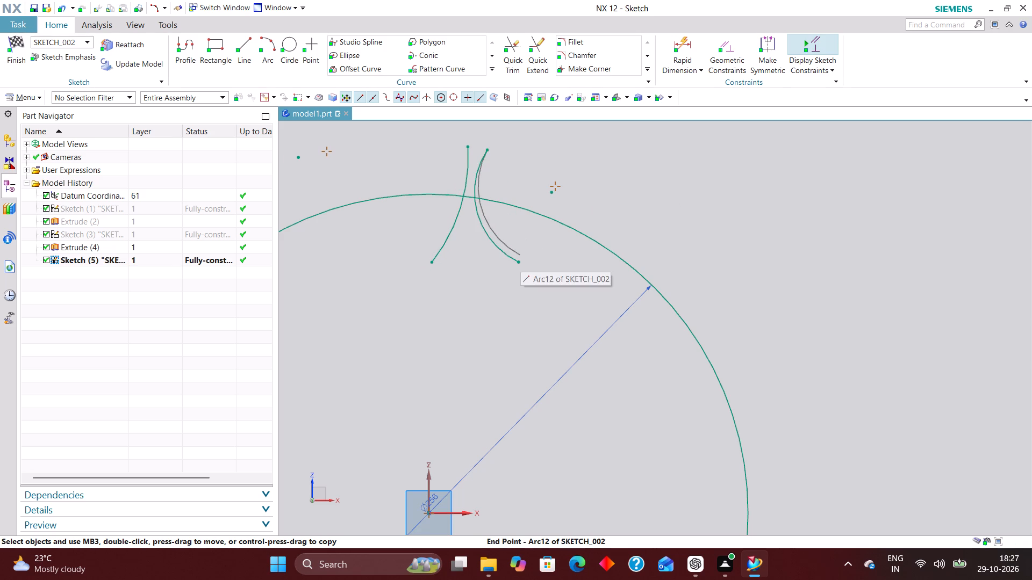
pyautogui.moveTo(519, 262); pyautogui.dragTo(552, 263)
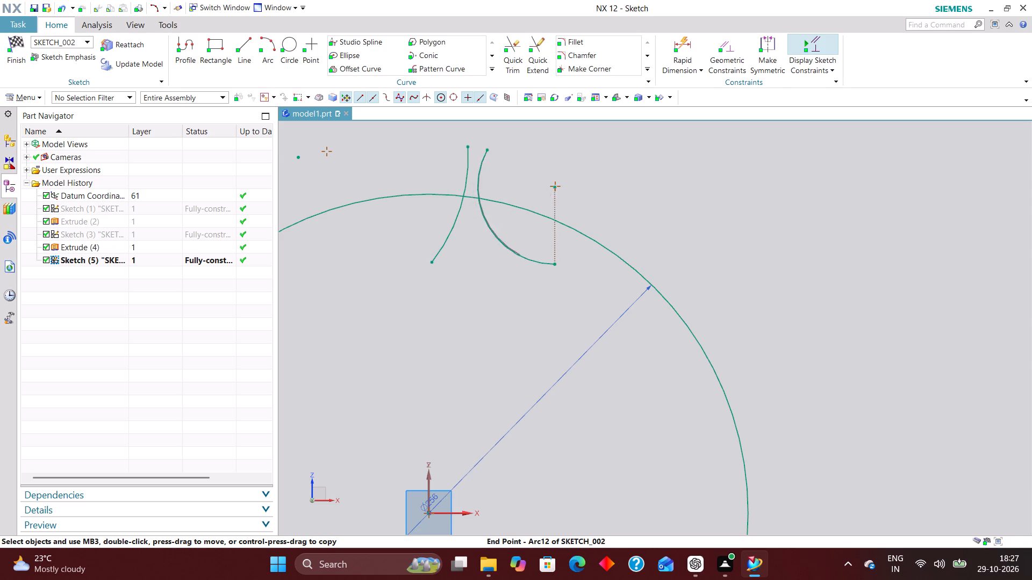
pyautogui.moveTo(552, 263); pyautogui.dragTo(553, 261)
pyautogui.moveTo(489, 151); pyautogui.dragTo(506, 148)
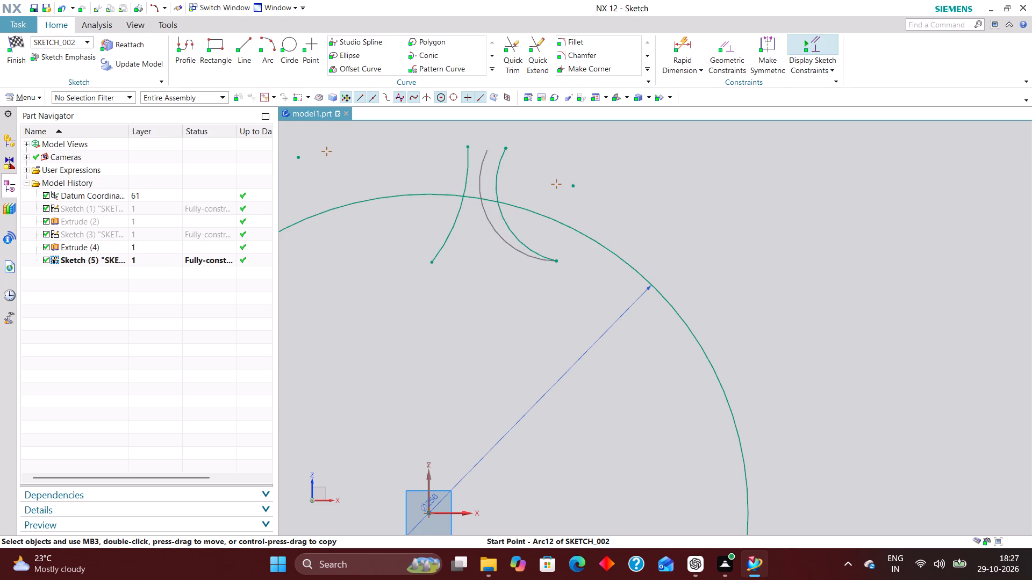
pyautogui.moveTo(506, 148); pyautogui.dragTo(504, 148)
pyautogui.moveTo(558, 262); pyautogui.dragTo(548, 263)
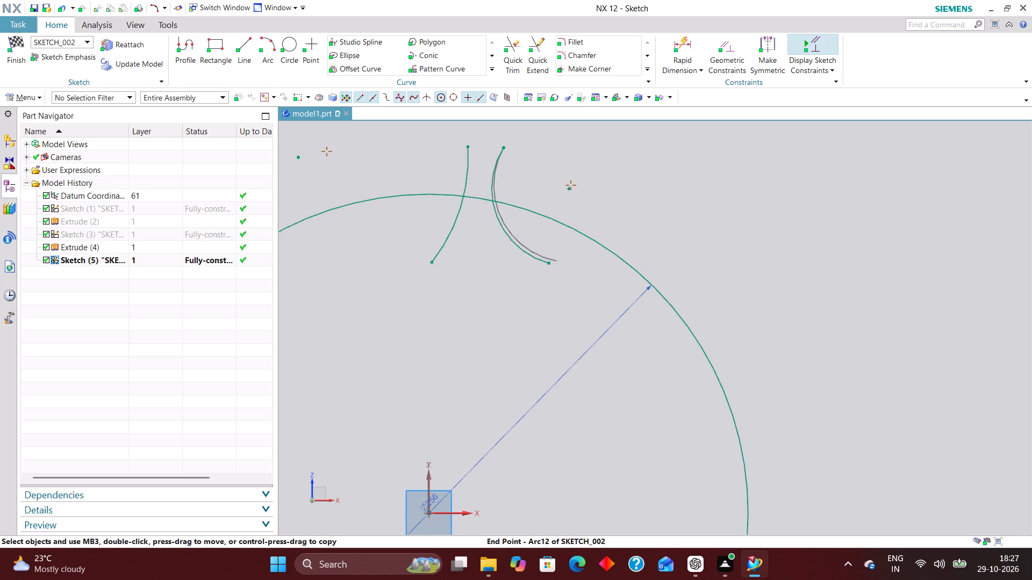
pyautogui.moveTo(548, 263); pyautogui.dragTo(536, 273)
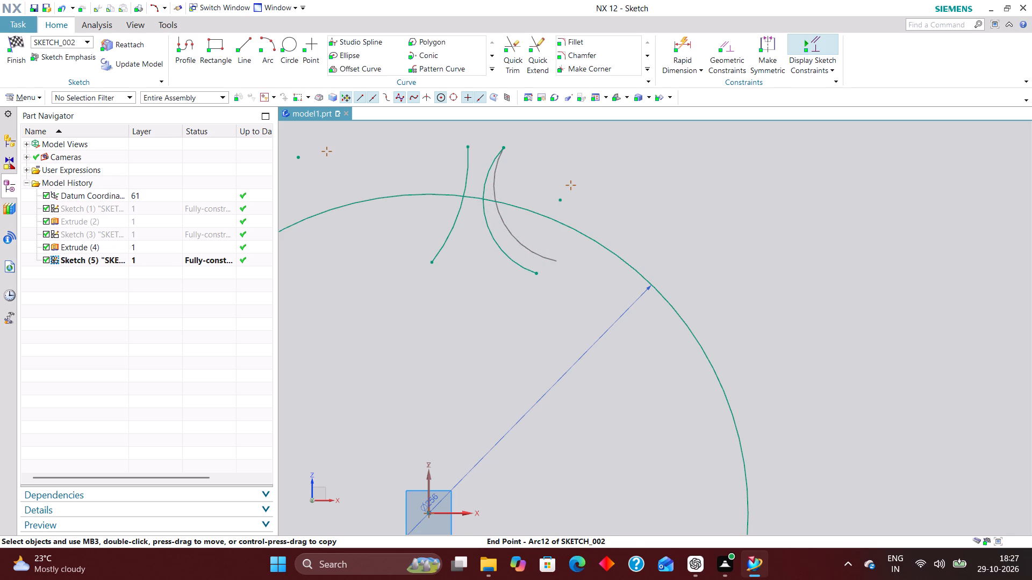
pyautogui.moveTo(536, 273); pyautogui.dragTo(537, 273)
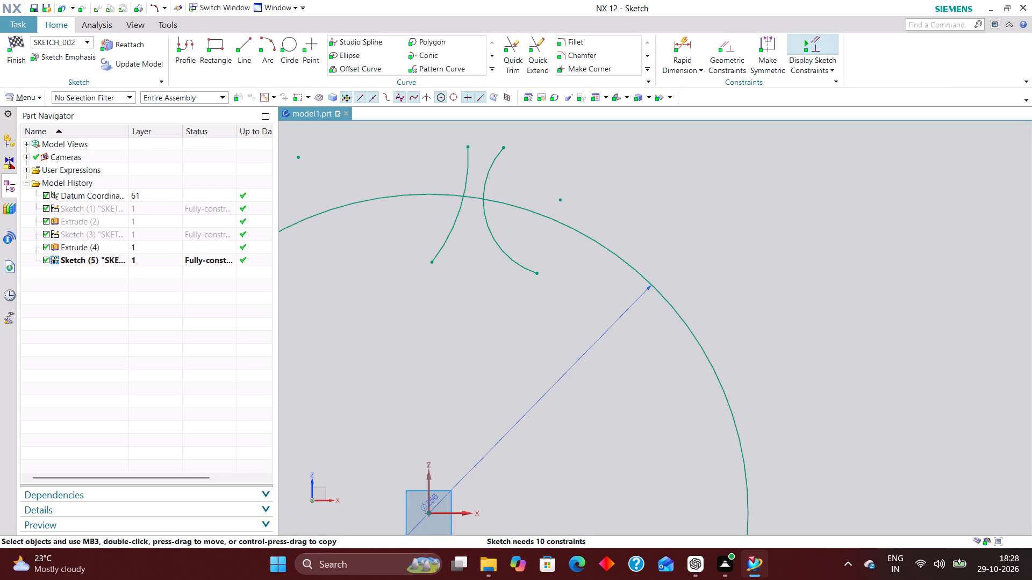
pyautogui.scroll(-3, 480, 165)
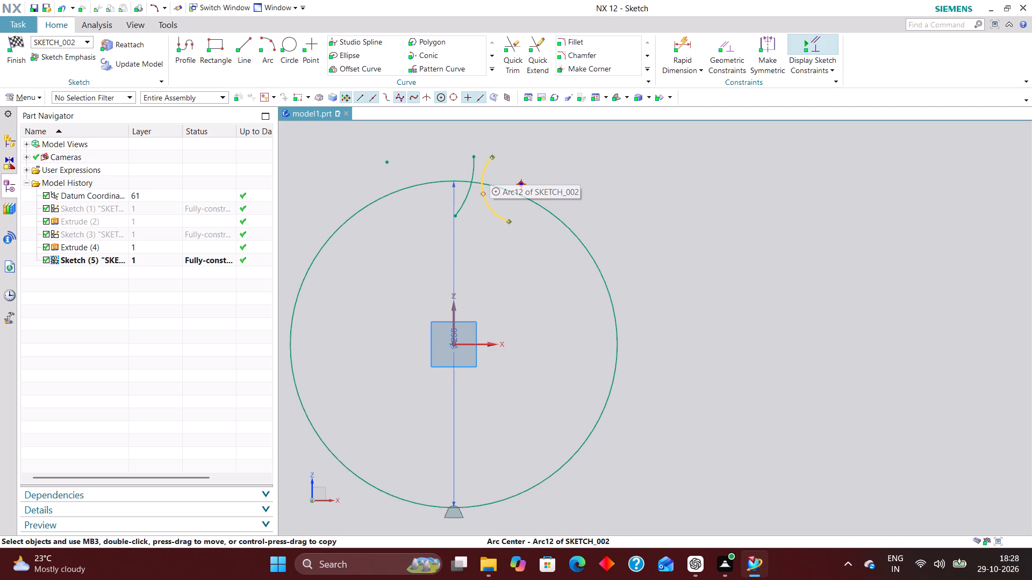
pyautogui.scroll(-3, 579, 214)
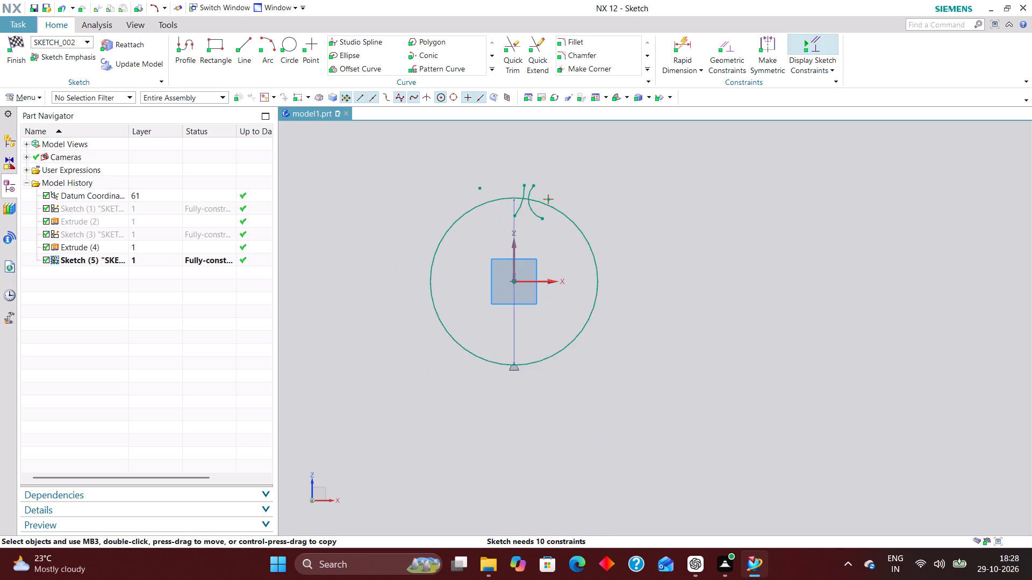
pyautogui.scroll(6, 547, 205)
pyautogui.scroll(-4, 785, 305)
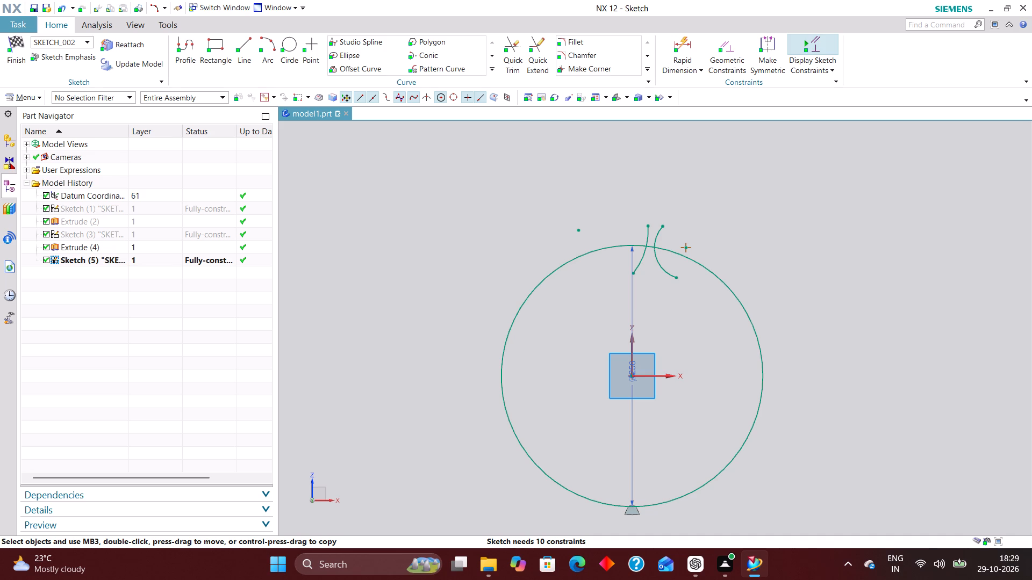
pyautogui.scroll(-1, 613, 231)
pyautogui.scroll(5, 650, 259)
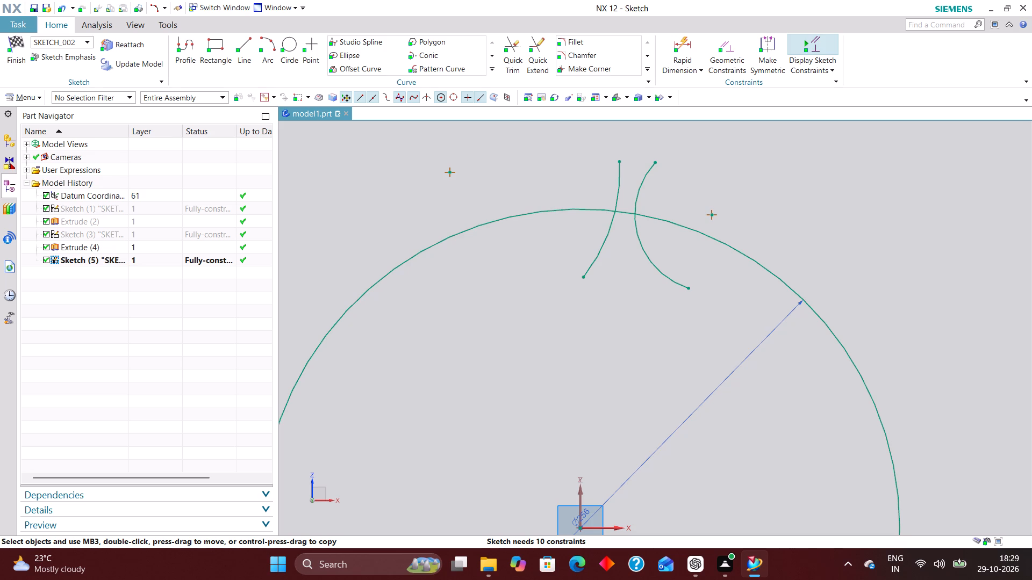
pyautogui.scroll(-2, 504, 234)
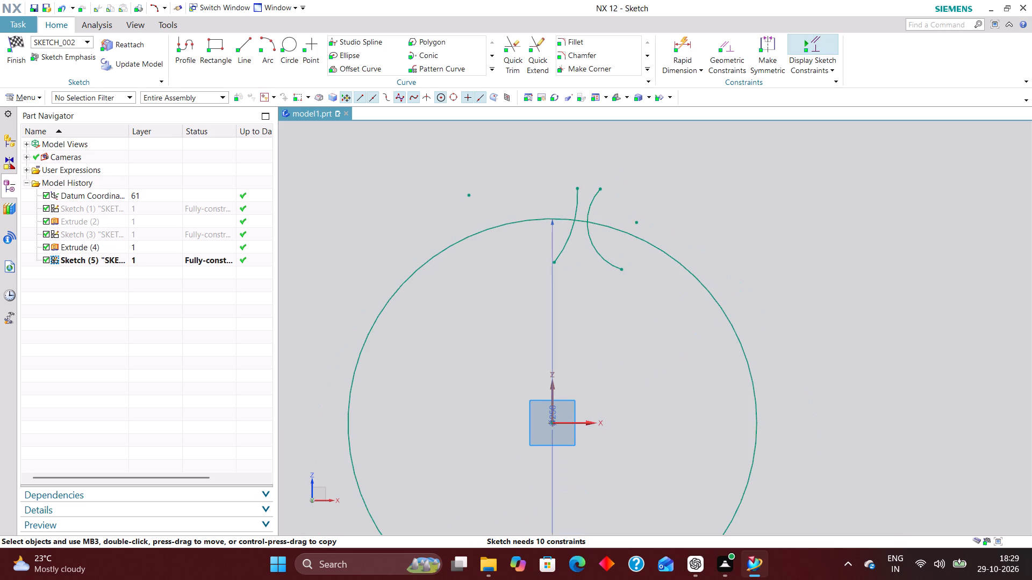
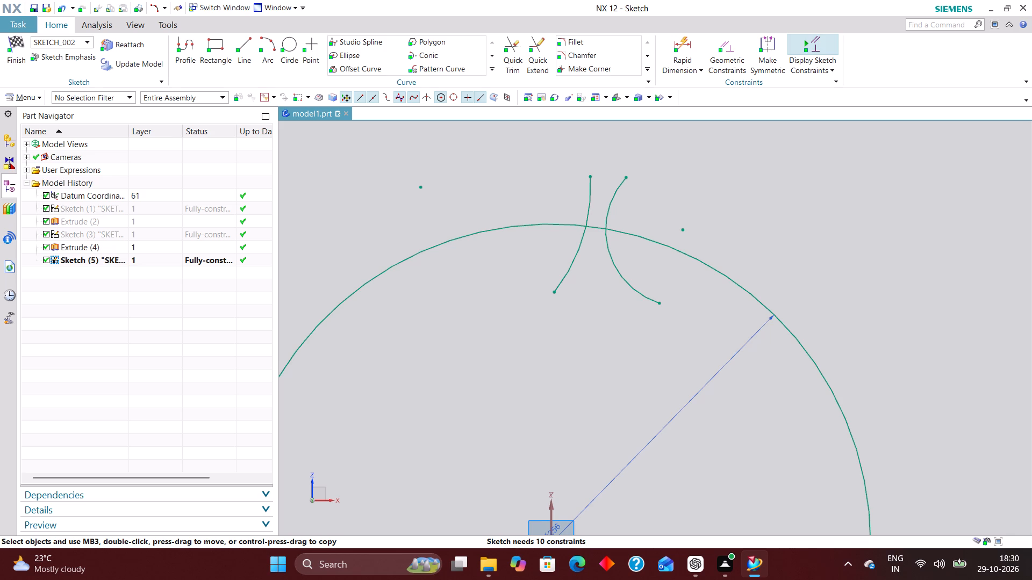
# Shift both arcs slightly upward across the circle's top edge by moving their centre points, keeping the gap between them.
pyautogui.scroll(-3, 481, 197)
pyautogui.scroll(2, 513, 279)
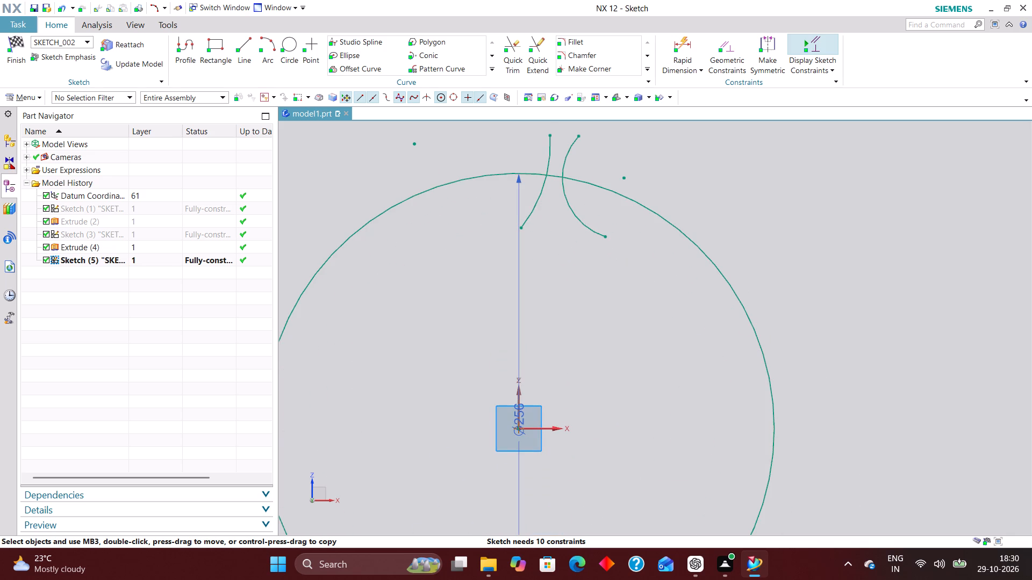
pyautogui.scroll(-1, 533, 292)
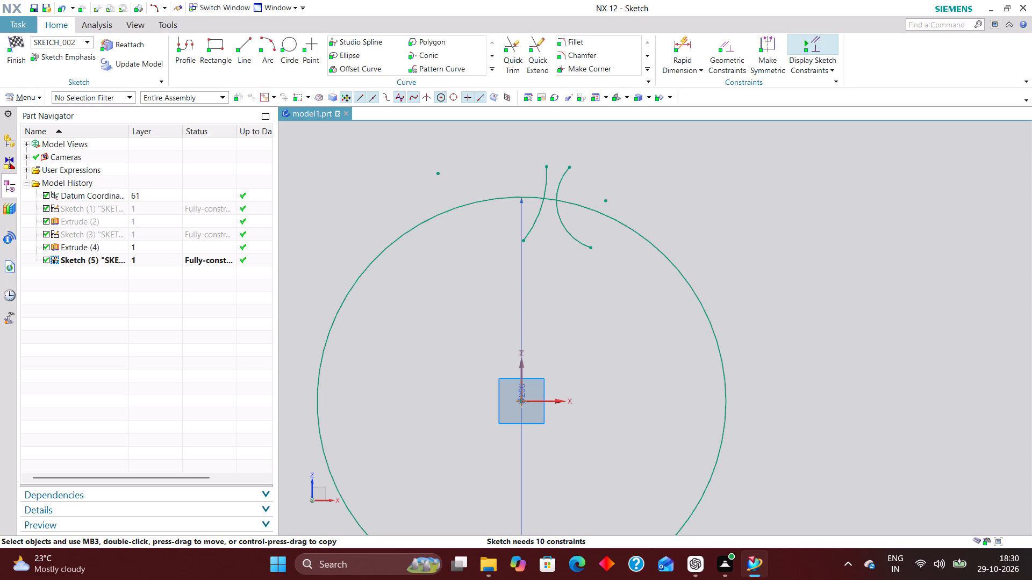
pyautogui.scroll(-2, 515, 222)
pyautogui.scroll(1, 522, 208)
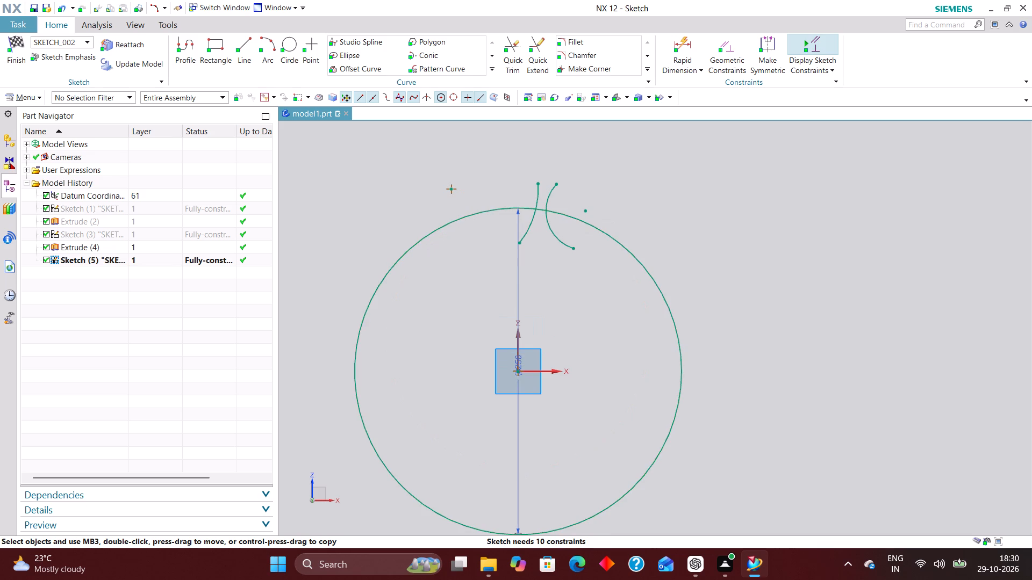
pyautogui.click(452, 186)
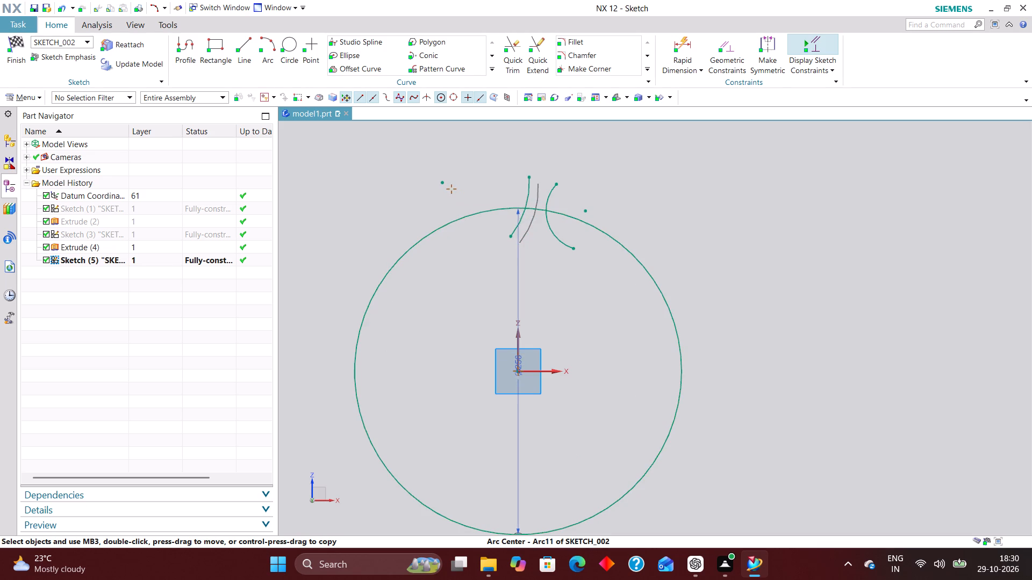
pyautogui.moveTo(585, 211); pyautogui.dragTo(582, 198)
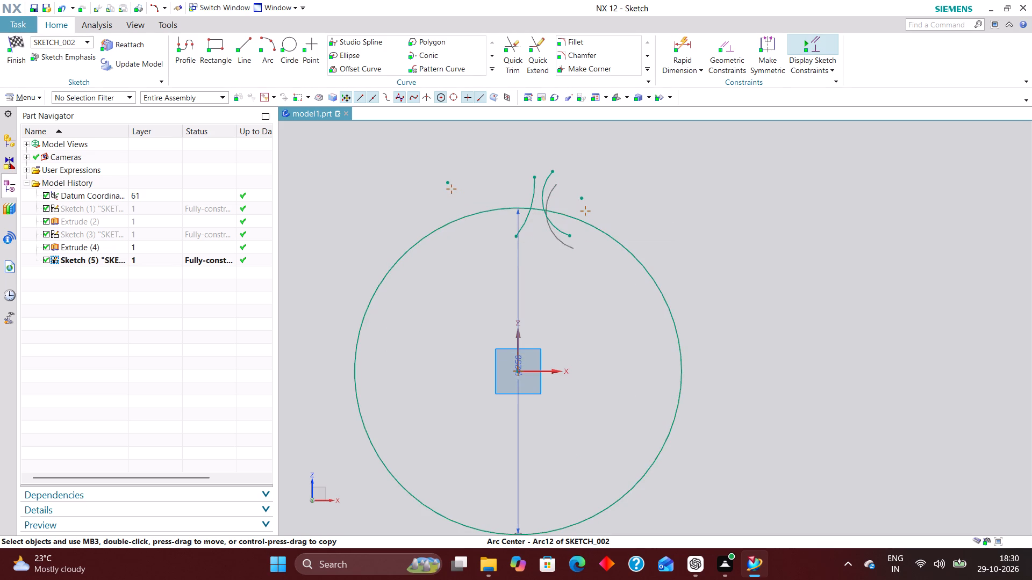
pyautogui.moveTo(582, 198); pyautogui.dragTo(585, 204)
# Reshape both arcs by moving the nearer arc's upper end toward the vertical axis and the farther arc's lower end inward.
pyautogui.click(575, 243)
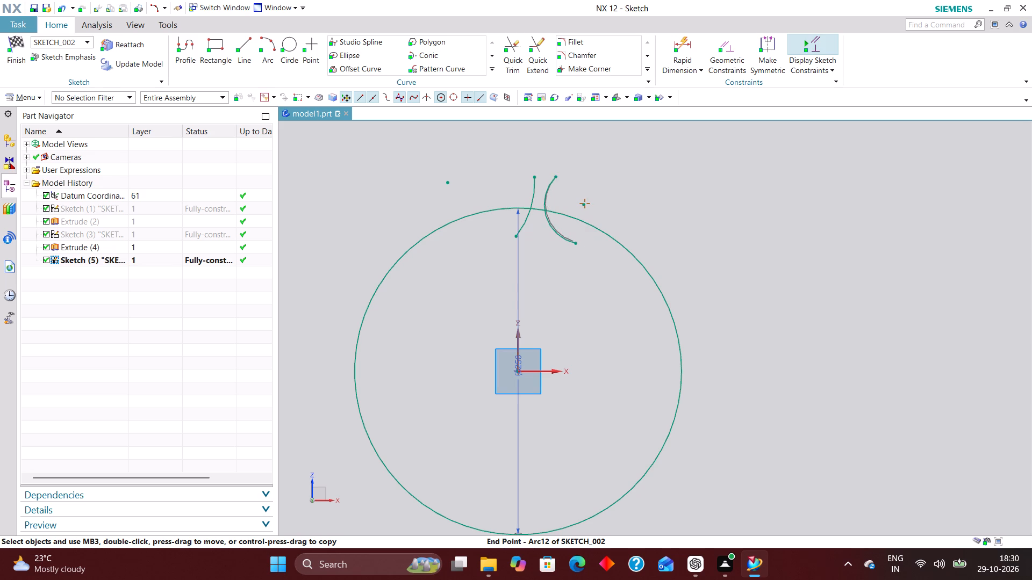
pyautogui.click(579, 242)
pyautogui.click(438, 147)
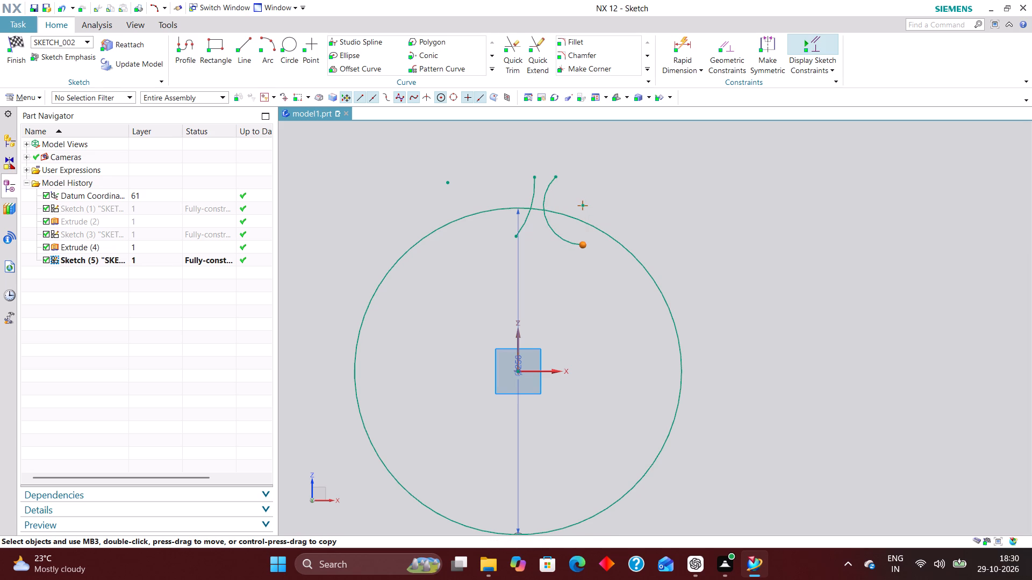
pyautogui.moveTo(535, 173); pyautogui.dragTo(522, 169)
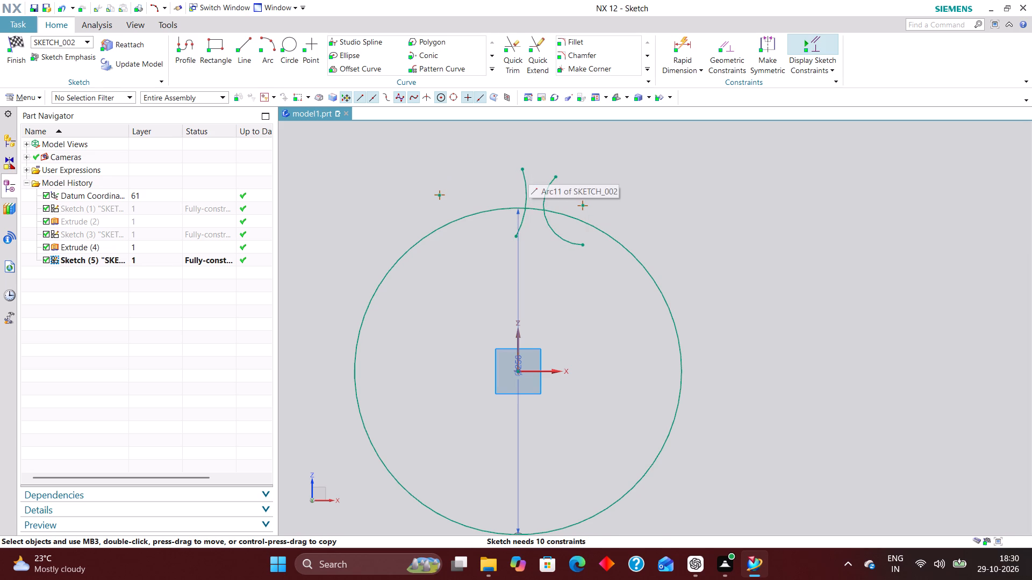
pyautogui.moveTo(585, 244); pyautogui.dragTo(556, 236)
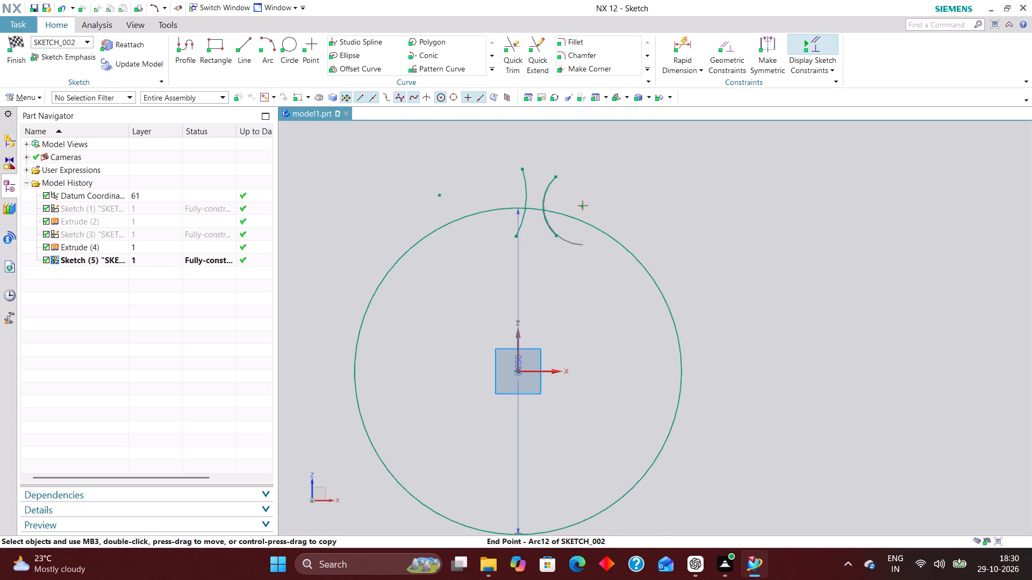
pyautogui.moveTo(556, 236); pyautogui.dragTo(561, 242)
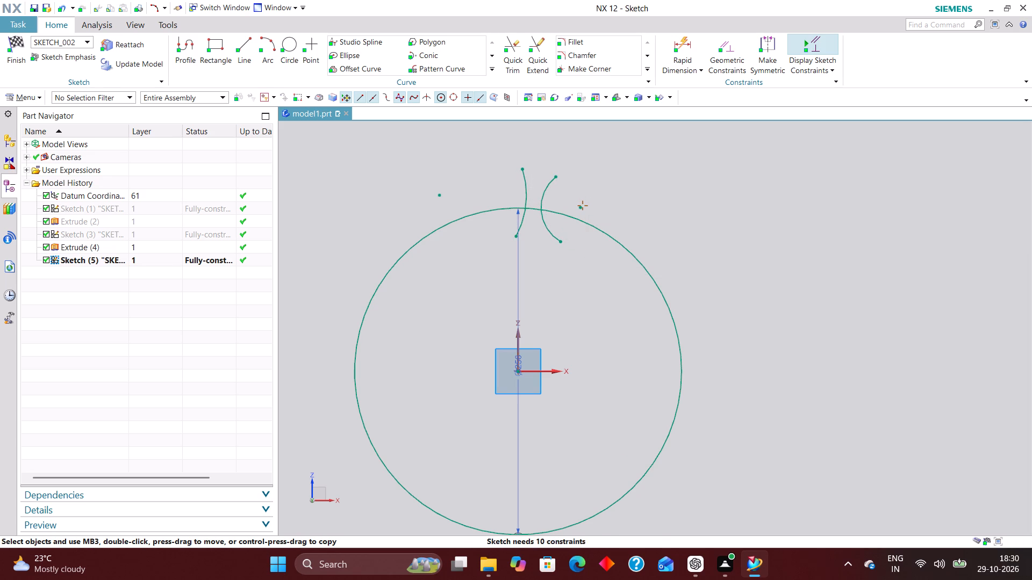
# Delete both opposing arcs crossing the top of the 256 mm circle.
pyautogui.scroll(-2, 568, 317)
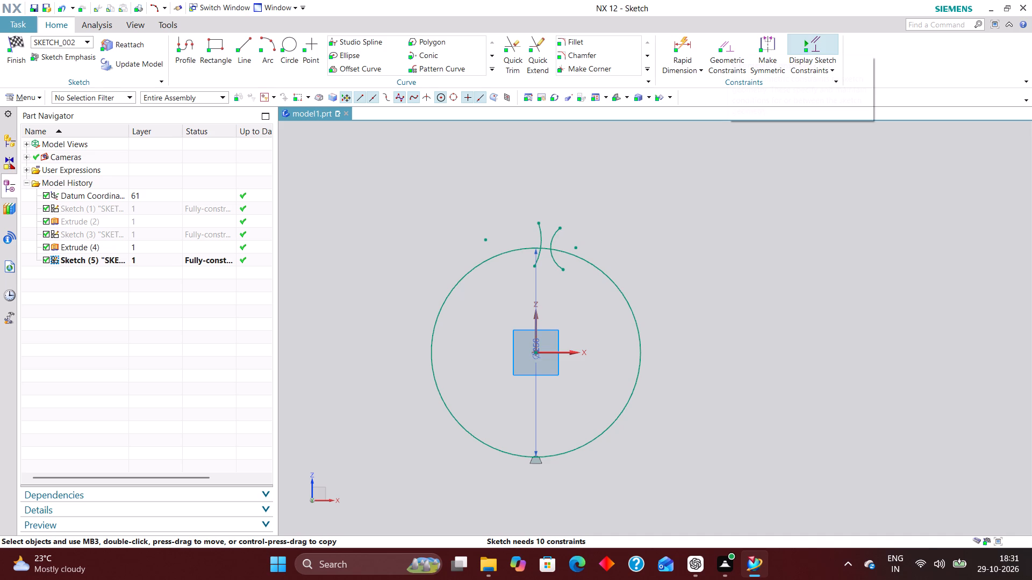
pyautogui.scroll(-1, 655, 462)
pyautogui.scroll(3, 571, 272)
pyautogui.moveTo(555, 291); pyautogui.dragTo(549, 294)
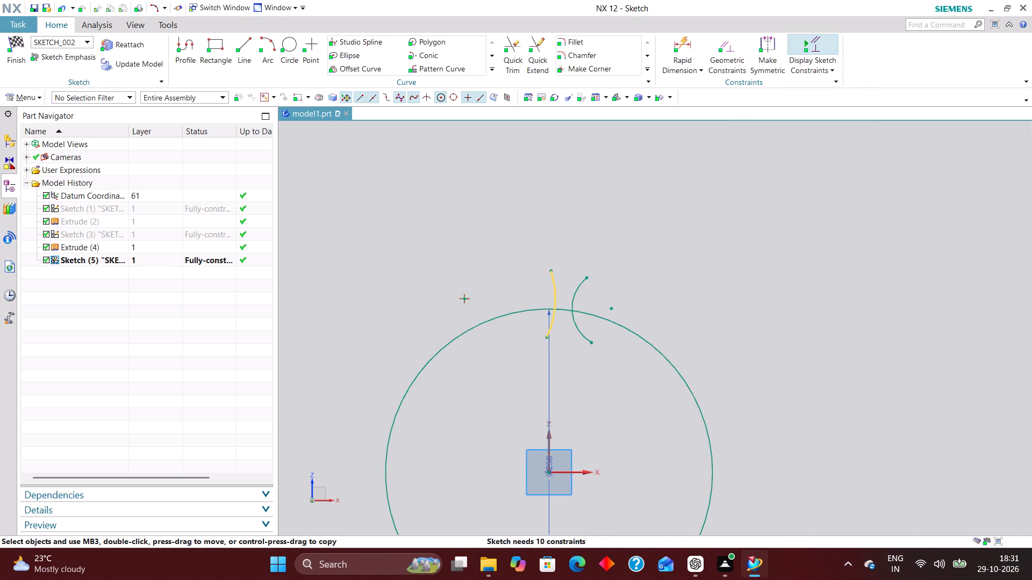
pyautogui.scroll(4, 571, 337)
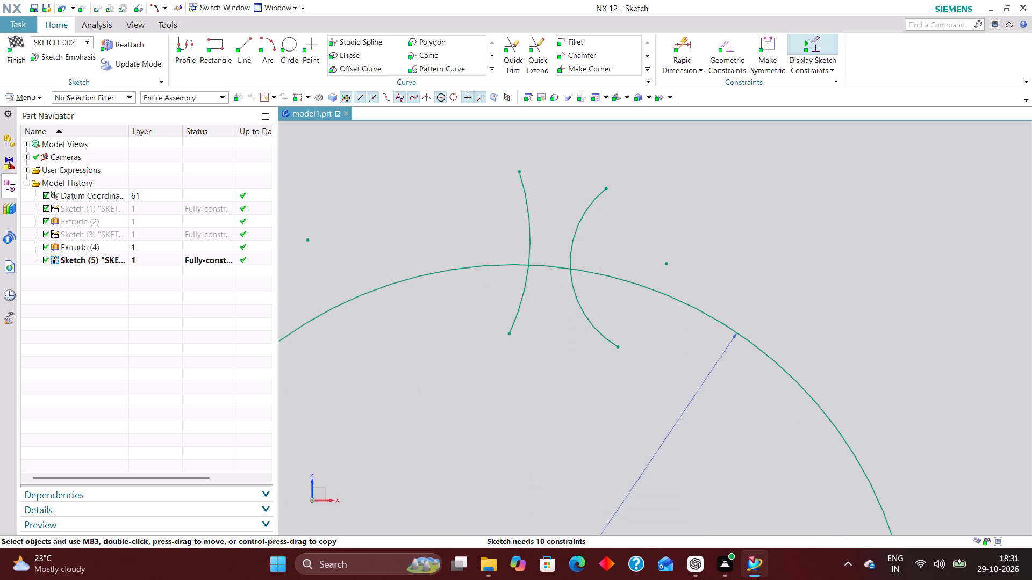
pyautogui.moveTo(529, 237); pyautogui.dragTo(507, 238, button='right')
pyautogui.moveTo(576, 236); pyautogui.dragTo(310, 235, button='right')
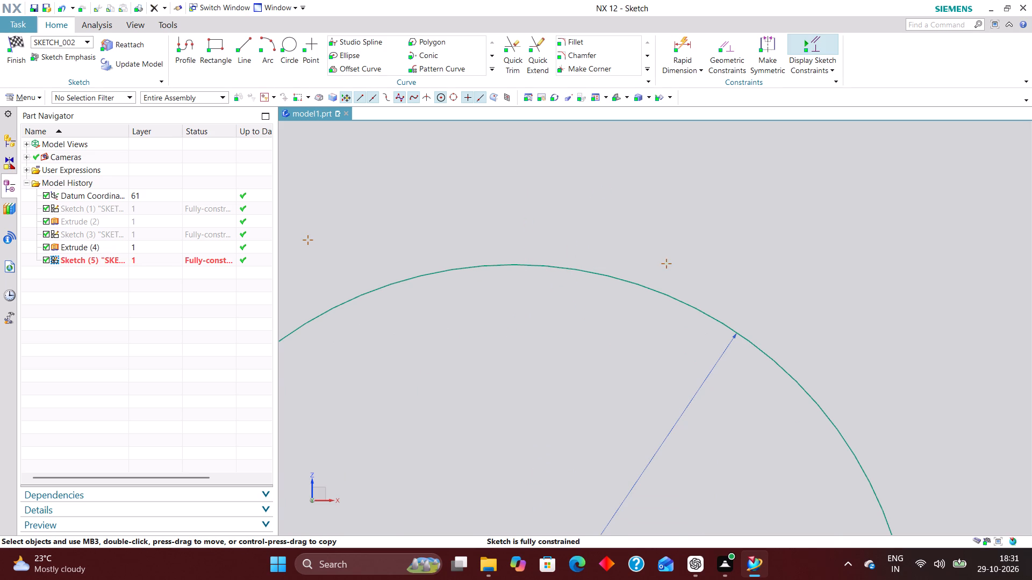
# Draw a circle about 210 mm in diameter, concentric with the 256 mm circle at the sketch origin.
pyautogui.scroll(-4, 554, 300)
pyautogui.scroll(-2, 569, 363)
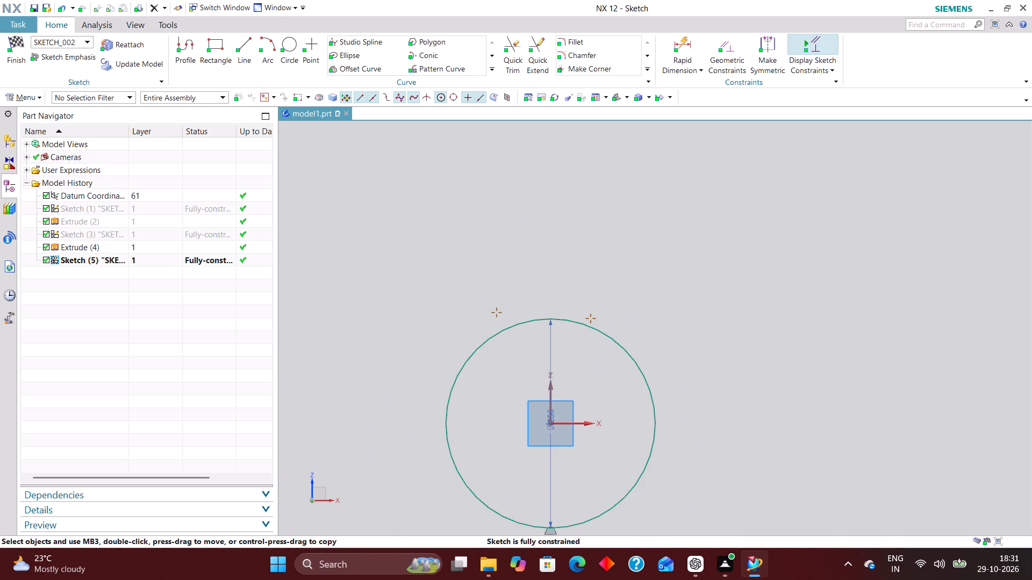
pyautogui.scroll(-2, 558, 403)
pyautogui.scroll(4, 585, 367)
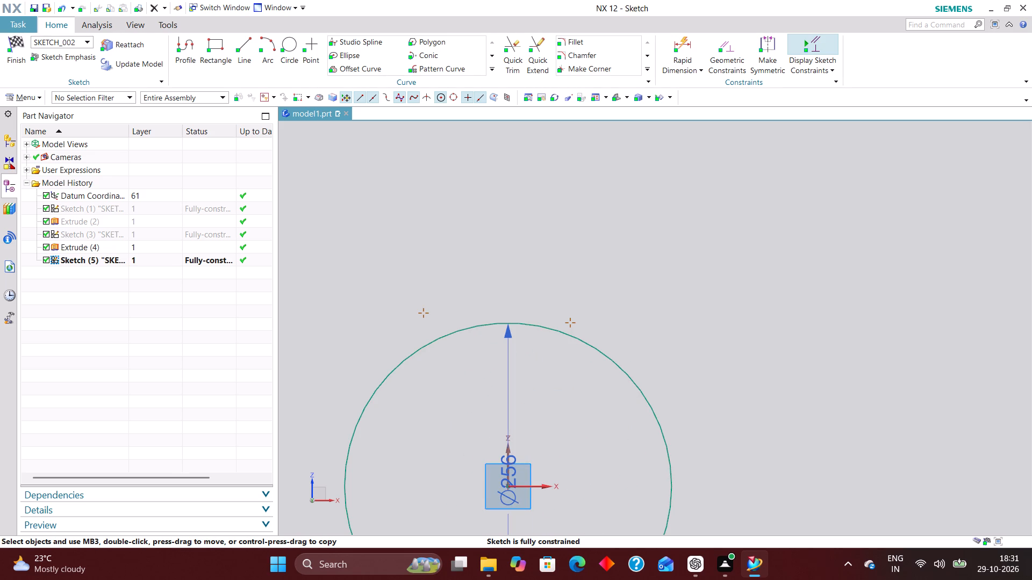
pyautogui.scroll(-1, 540, 329)
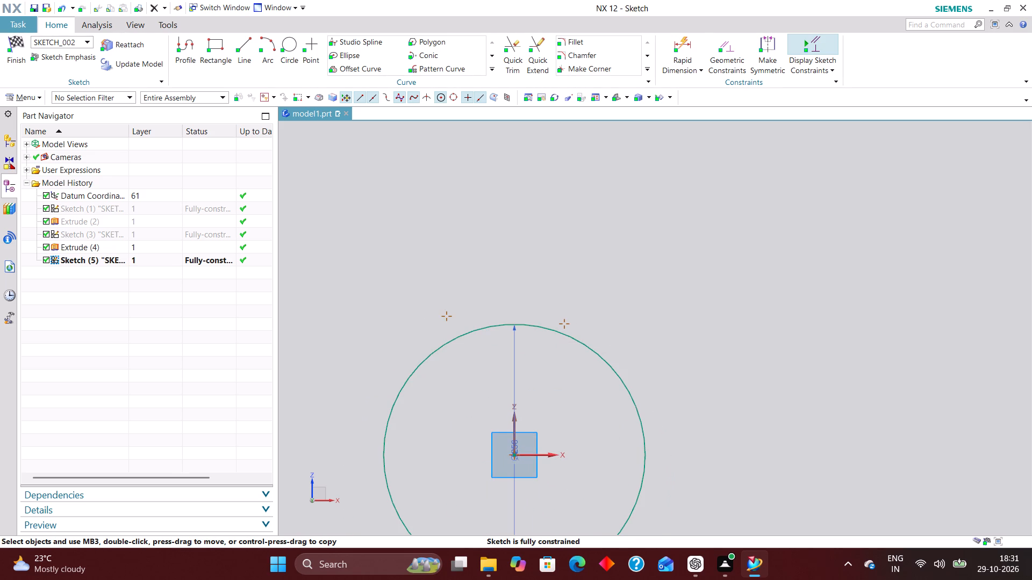
pyautogui.click(288, 41)
pyautogui.scroll(-2, 451, 187)
pyautogui.scroll(3, 492, 302)
pyautogui.scroll(-3, 485, 322)
pyautogui.scroll(3, 495, 354)
pyautogui.click(479, 381)
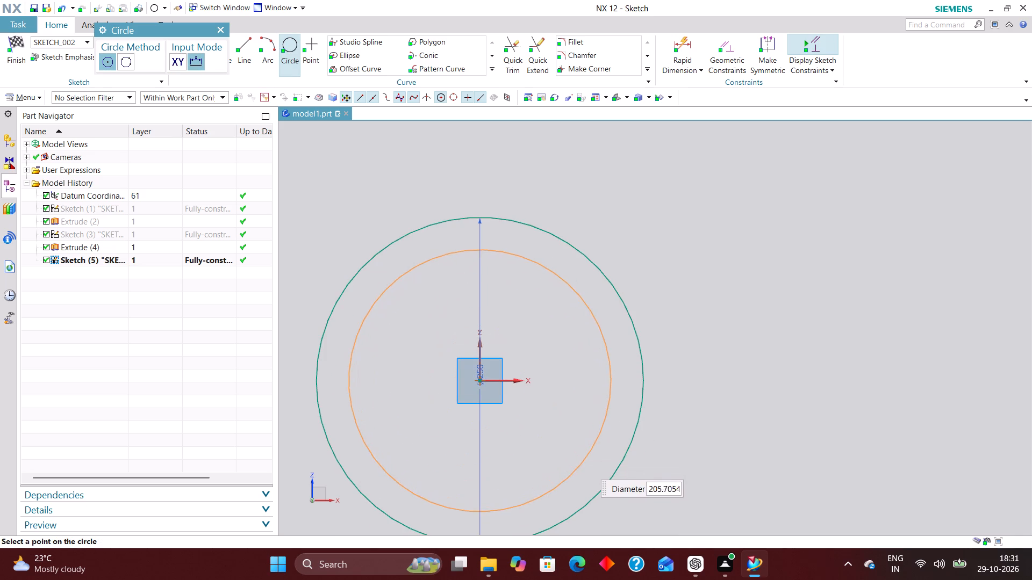
pyautogui.click(587, 461)
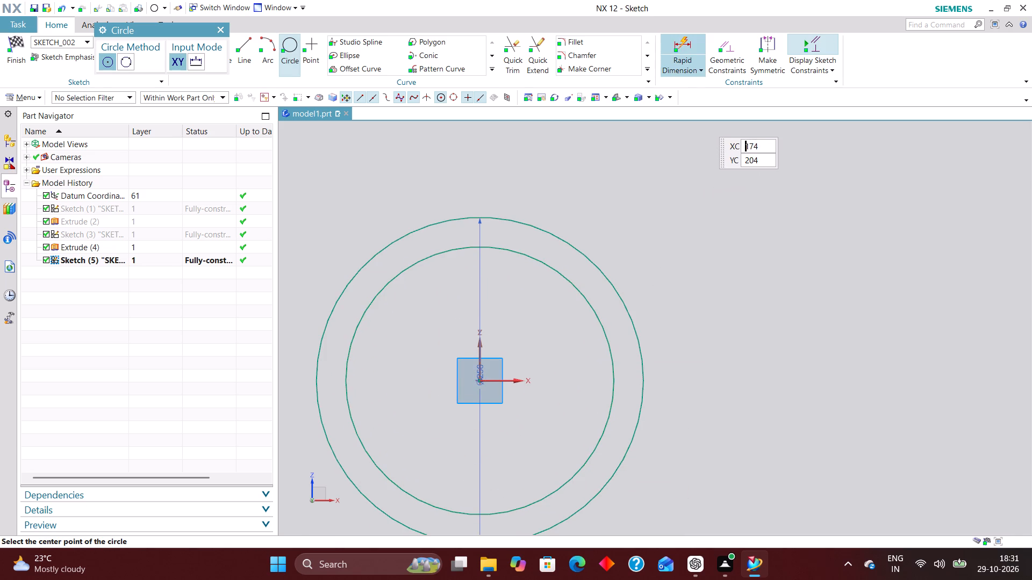
# Add a radial dimension to the new concentric circle and set its radius to 136 mm.
pyautogui.click(680, 41)
pyautogui.click(254, 189)
pyautogui.click(259, 179)
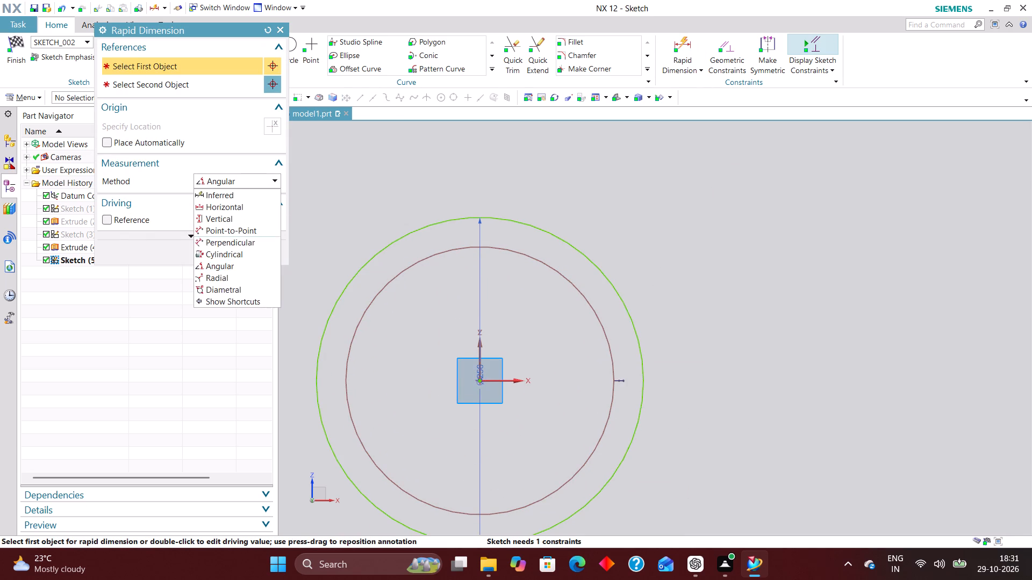
pyautogui.click(247, 287)
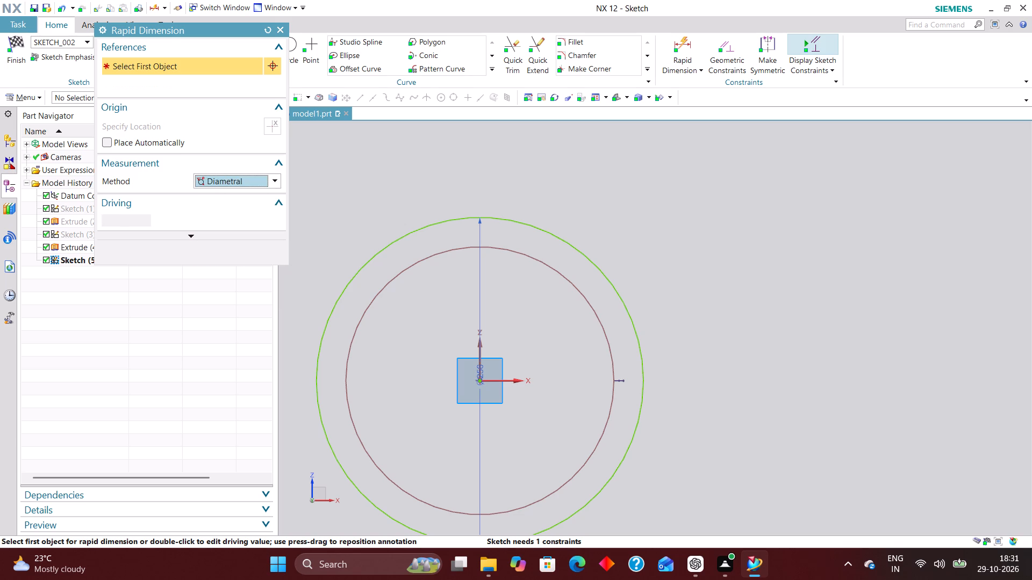
pyautogui.click(277, 163)
pyautogui.click(240, 259)
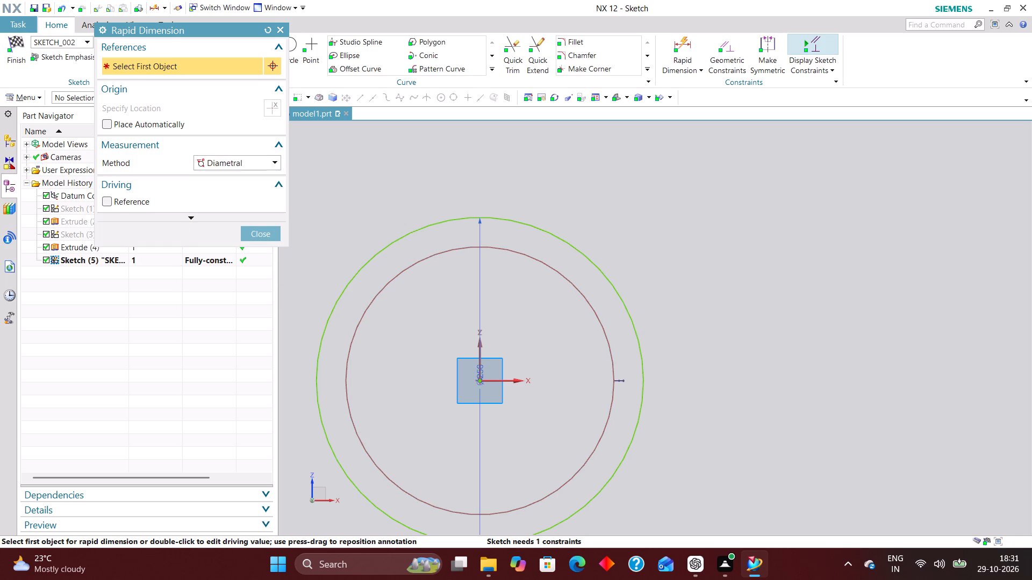
pyautogui.click(584, 294)
pyautogui.click(678, 265)
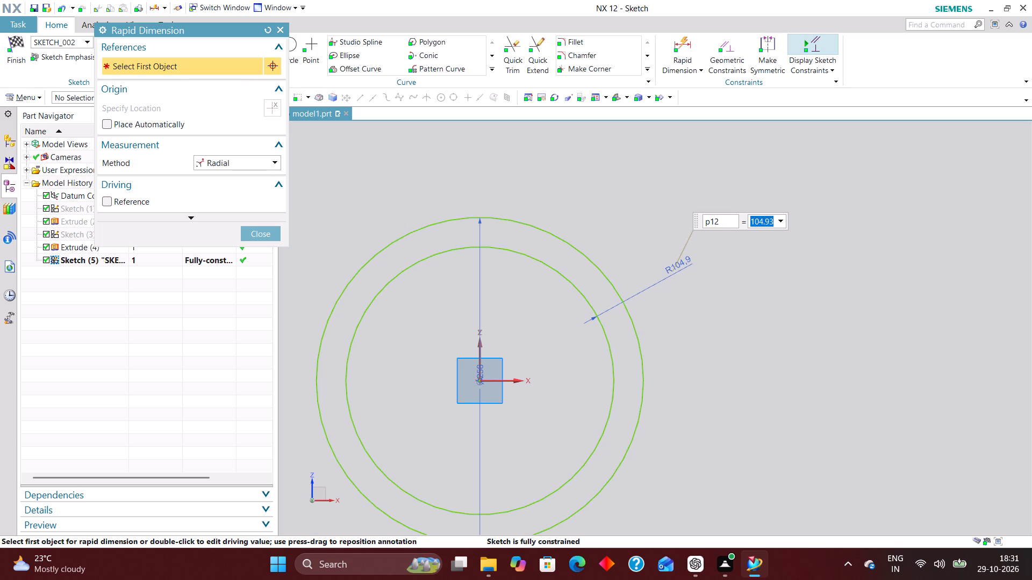
pyautogui.write('136')
pyautogui.press('Return')
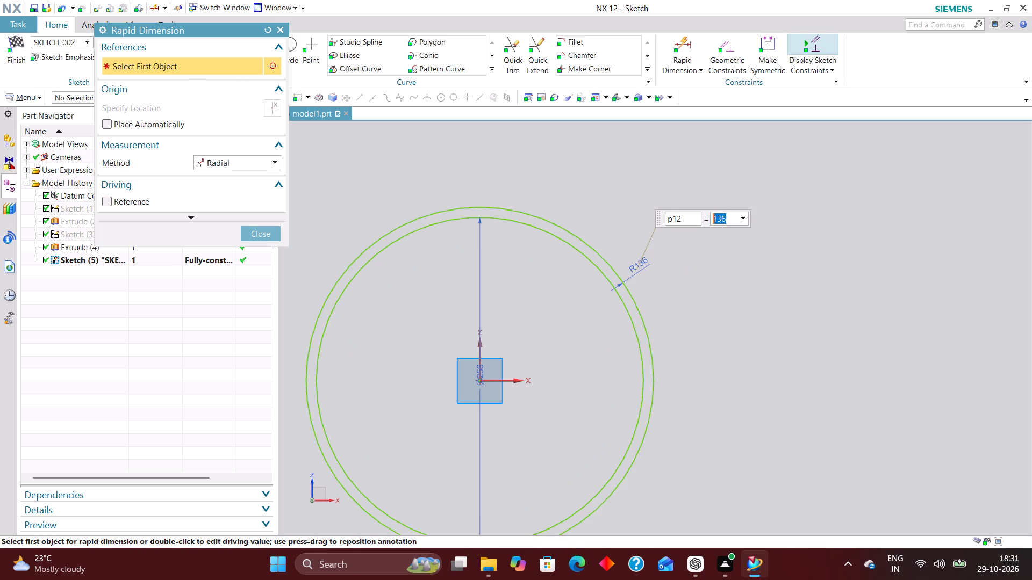
pyautogui.click(262, 235)
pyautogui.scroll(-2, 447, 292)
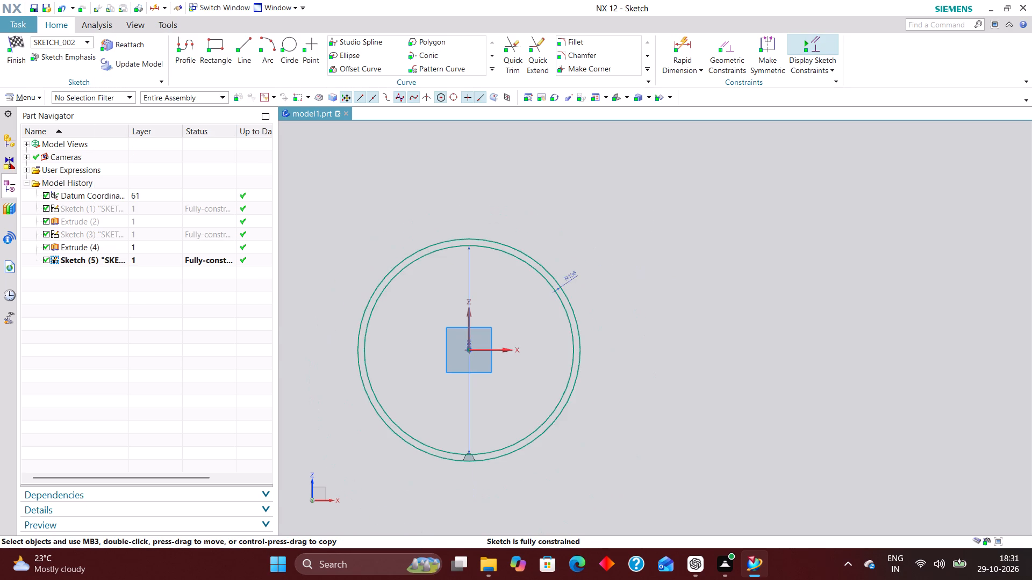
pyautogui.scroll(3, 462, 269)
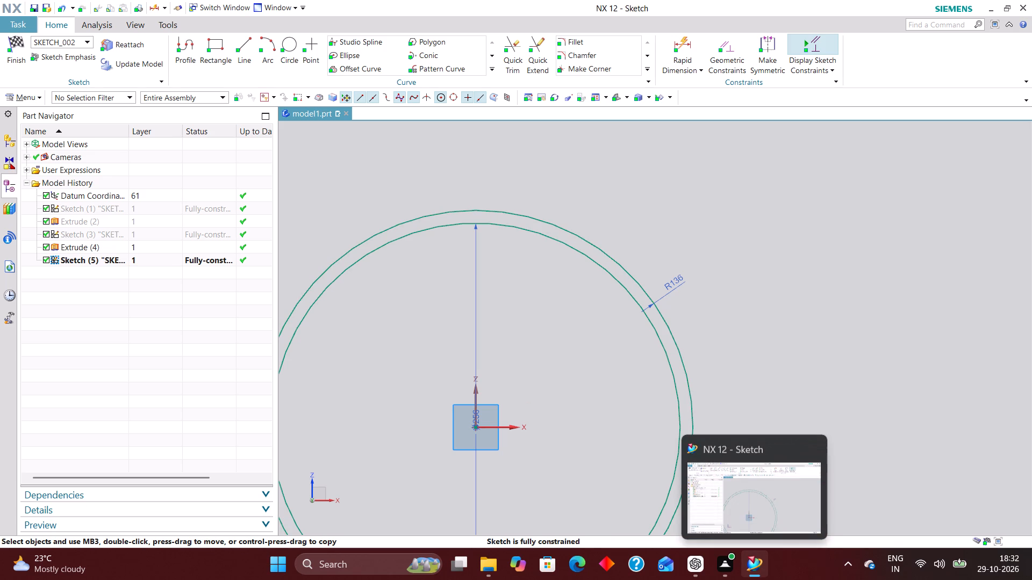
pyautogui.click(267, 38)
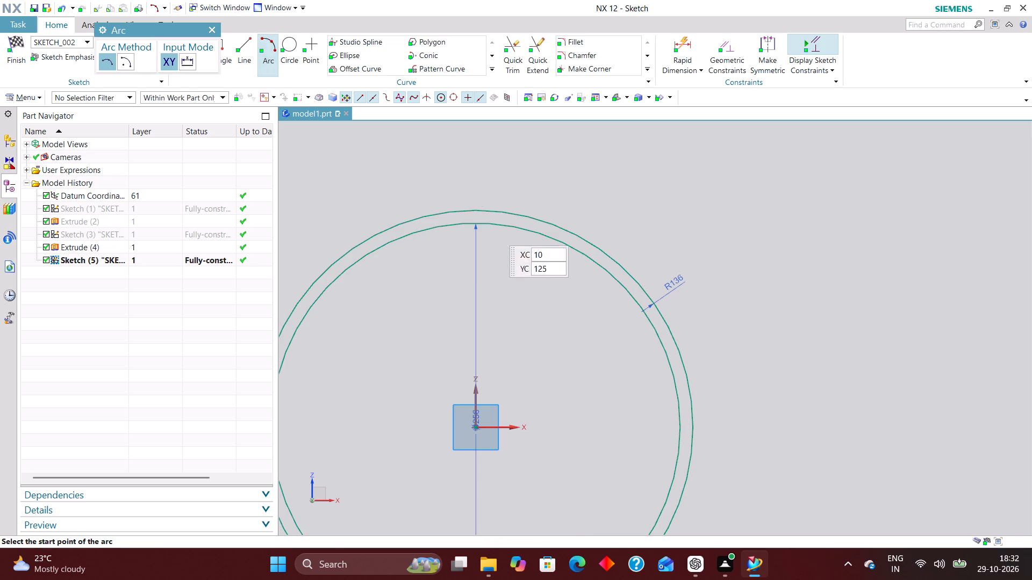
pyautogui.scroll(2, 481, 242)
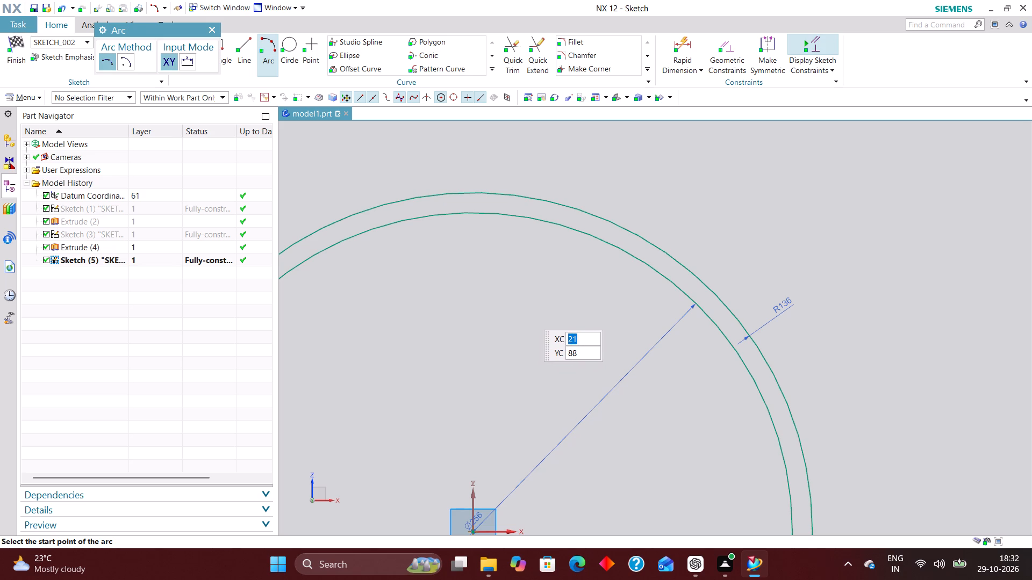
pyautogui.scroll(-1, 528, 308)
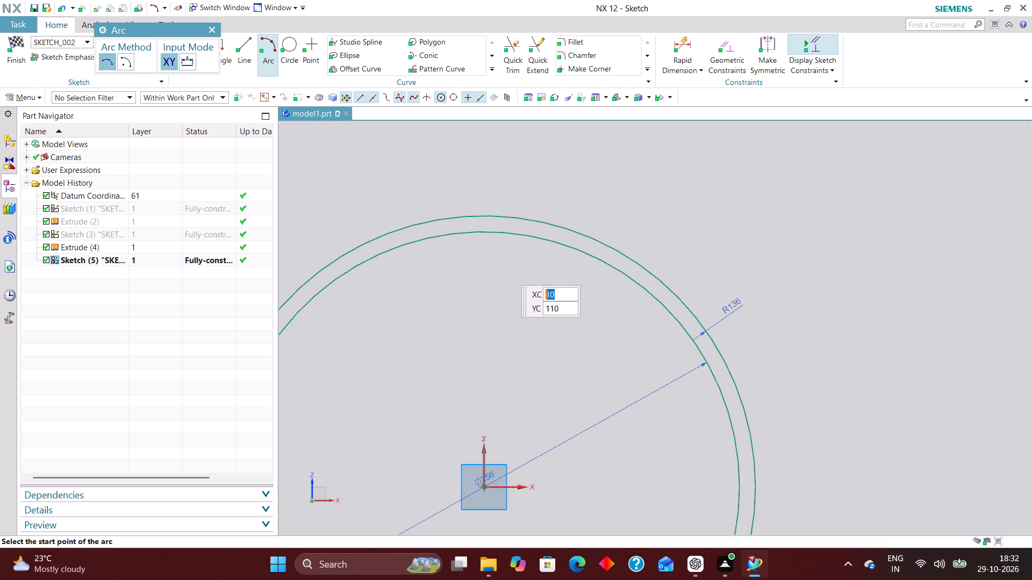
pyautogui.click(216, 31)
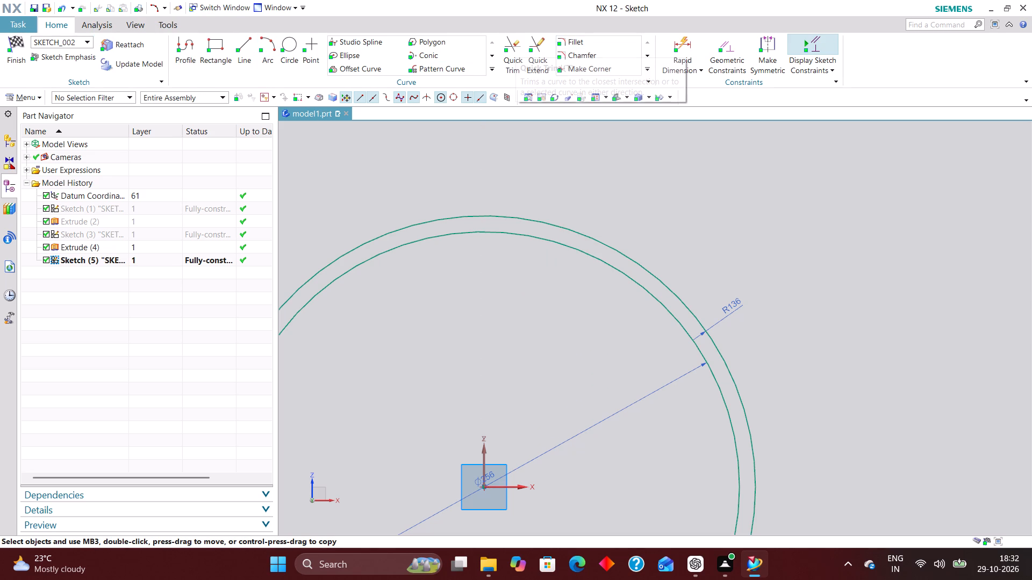
# Fillet the two concentric circles with an arc of about 4 mm radius near their top, bulging toward the vertical axis.
pyautogui.click(583, 38)
pyautogui.scroll(3, 500, 234)
pyautogui.click(518, 198)
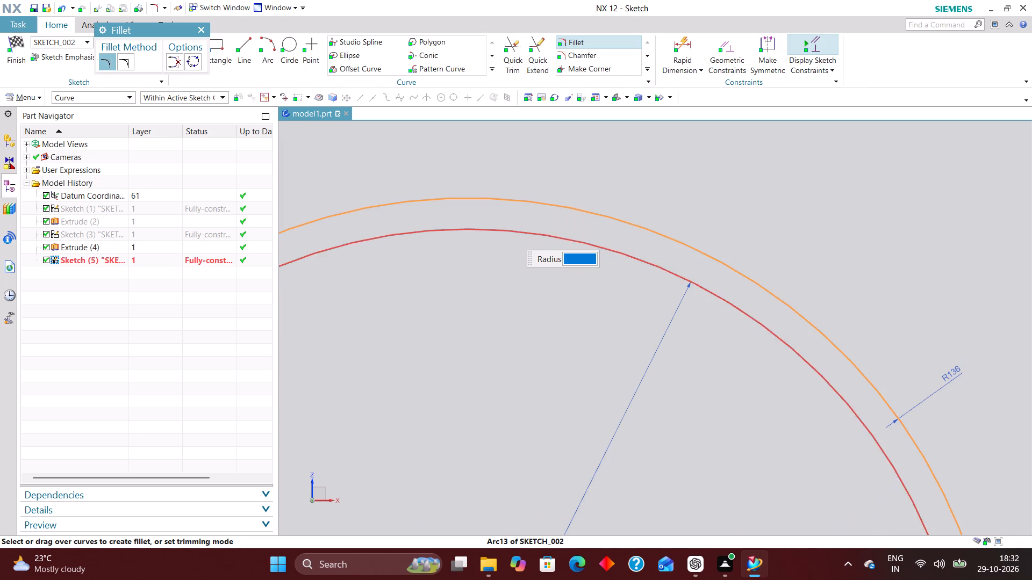
pyautogui.click(508, 231)
pyautogui.click(525, 220)
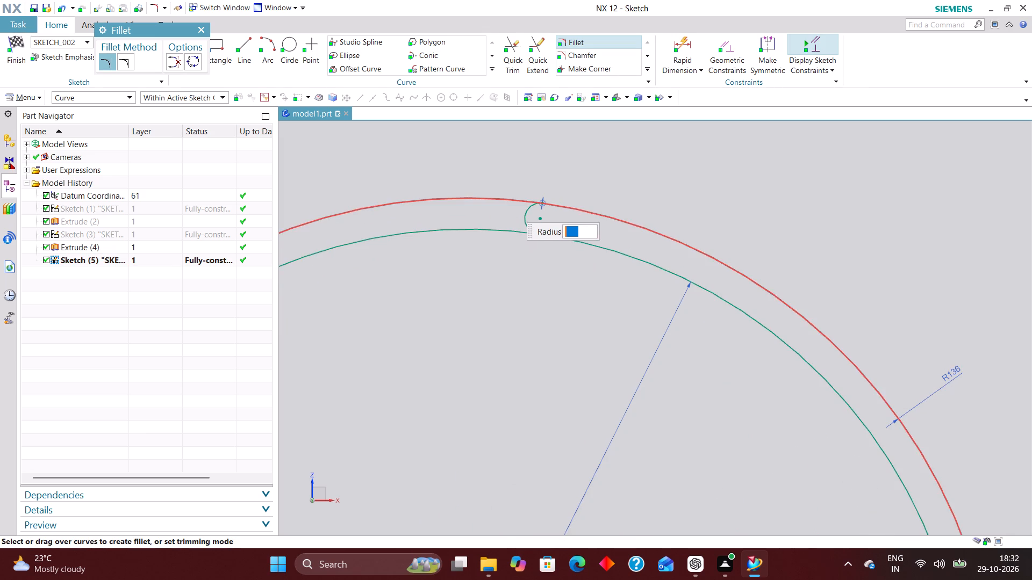
# Add an alternate 4 mm fillet between the circles, nearer the vertical axis and bulging toward the first, with third-curve deletion enabled.
pyautogui.click(511, 199)
pyautogui.click(508, 230)
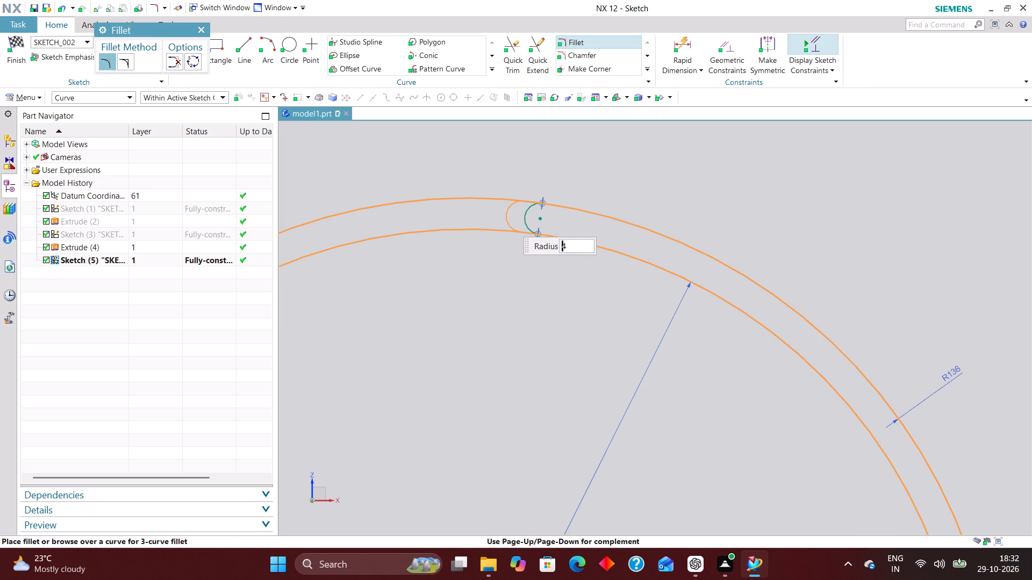
pyautogui.click(175, 59)
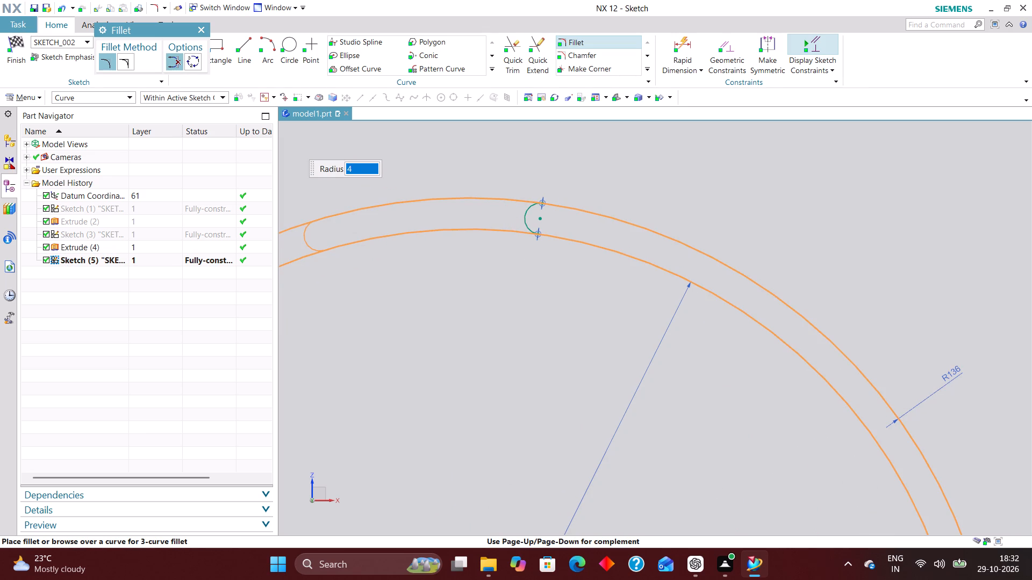
pyautogui.click(192, 57)
pyautogui.click(497, 163)
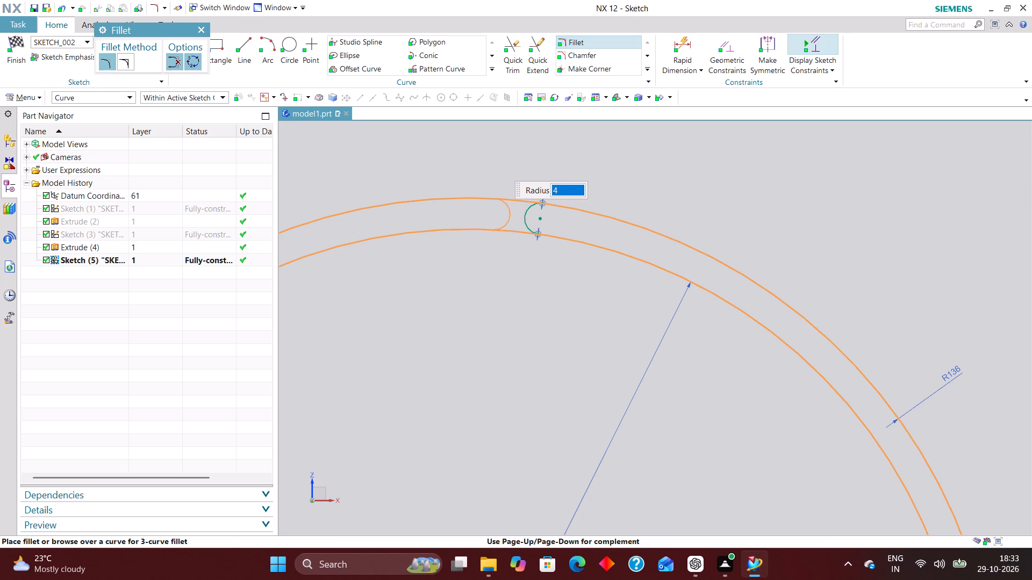
# Add a radial dimension to the fillet arc farther from the vertical axis.
pyautogui.click(685, 40)
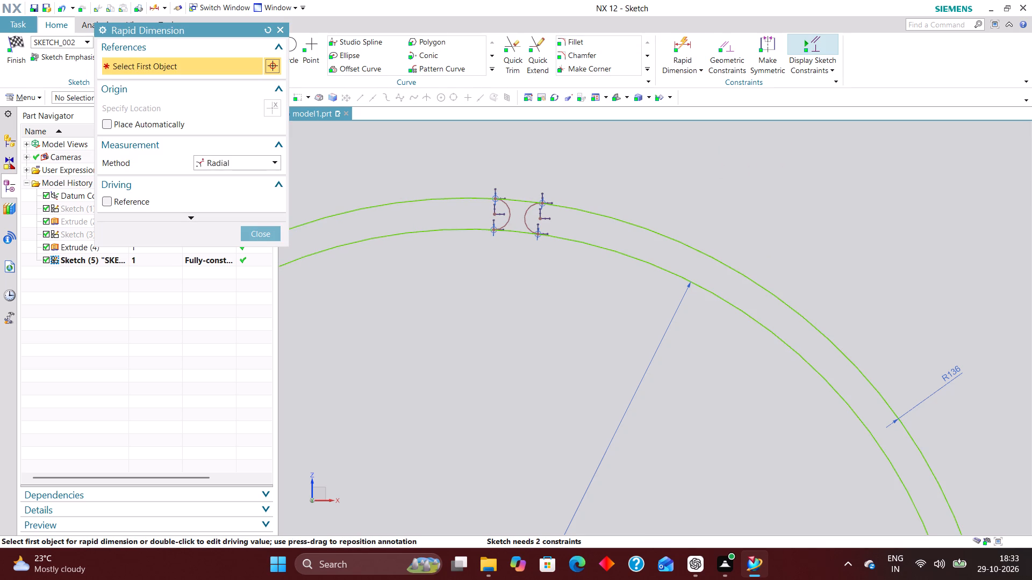
pyautogui.click(227, 155)
pyautogui.scroll(3, 532, 218)
pyautogui.click(524, 231)
pyautogui.click(666, 158)
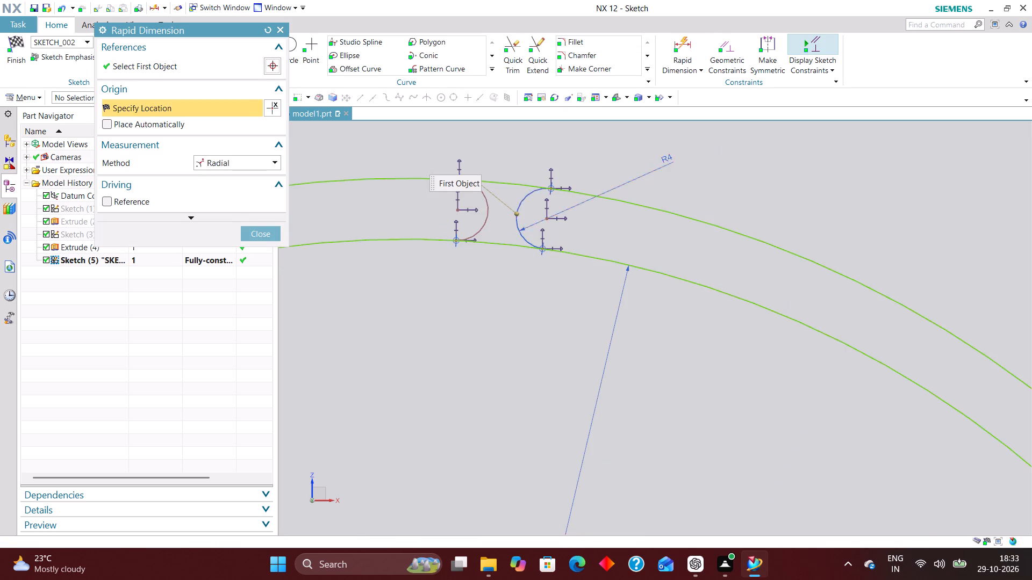
pyautogui.click(520, 309)
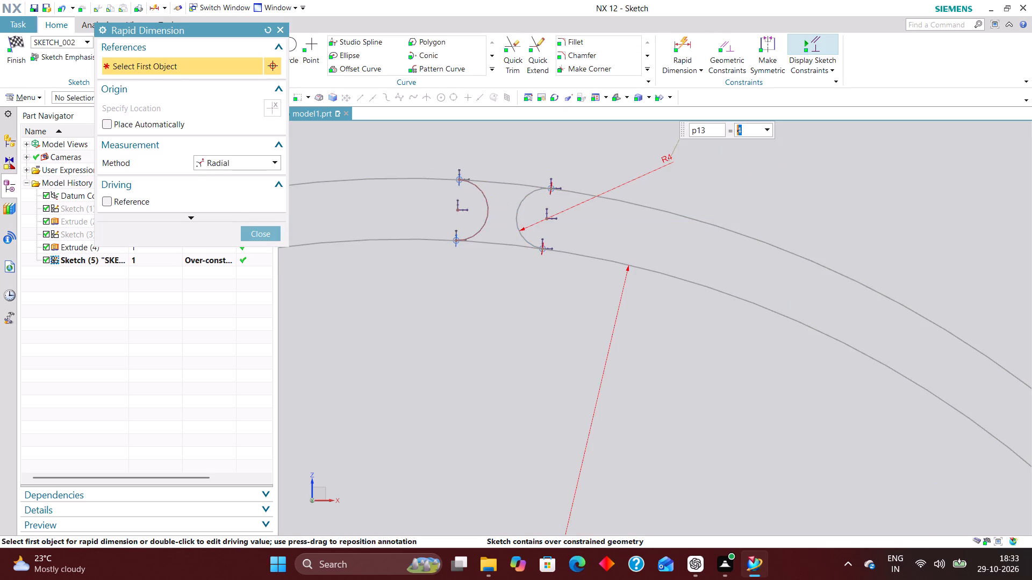
pyautogui.scroll(-3, 525, 286)
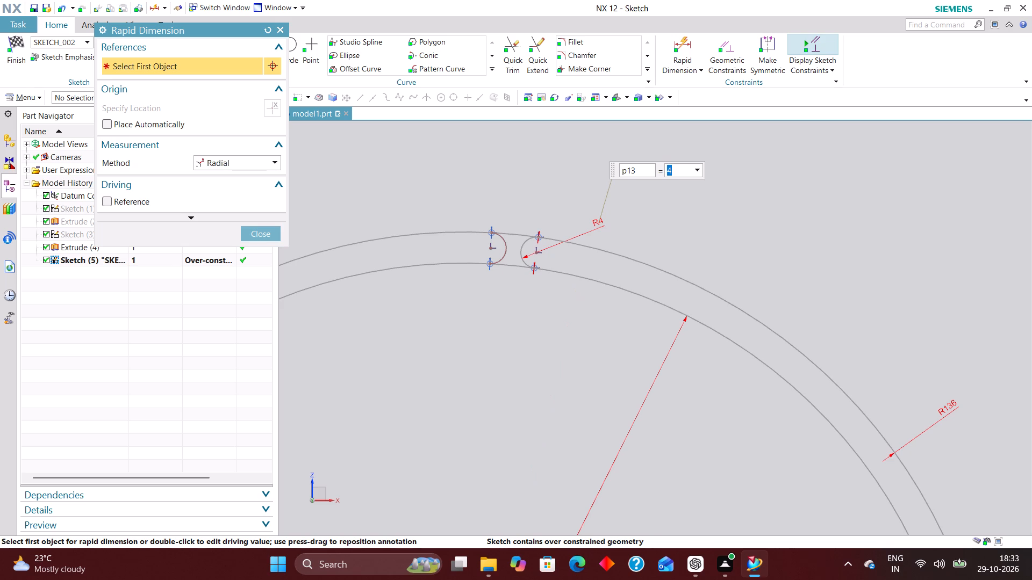
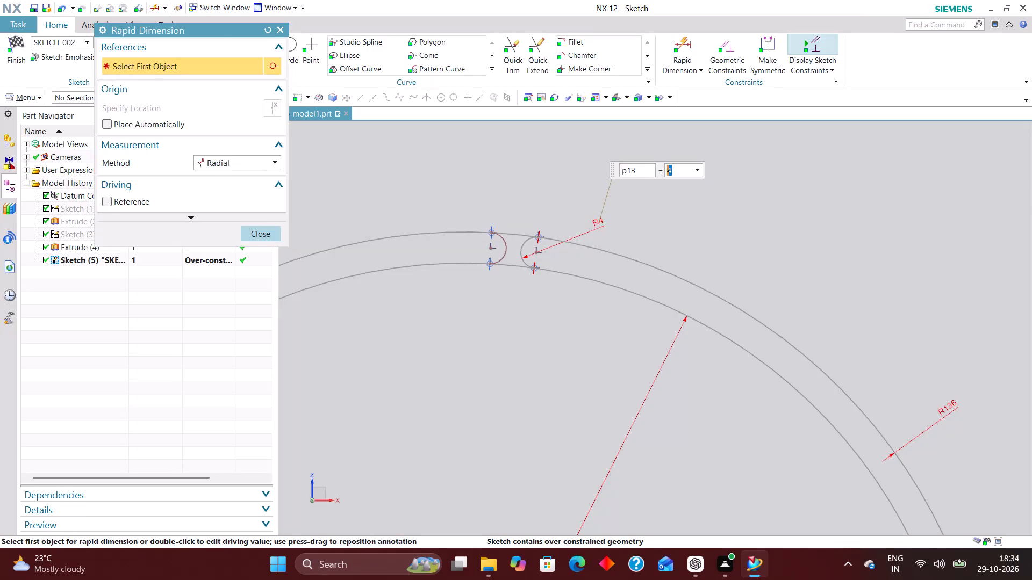
# Delete the radial dimension from the fillet arc farther from the vertical axis.
pyautogui.click(269, 236)
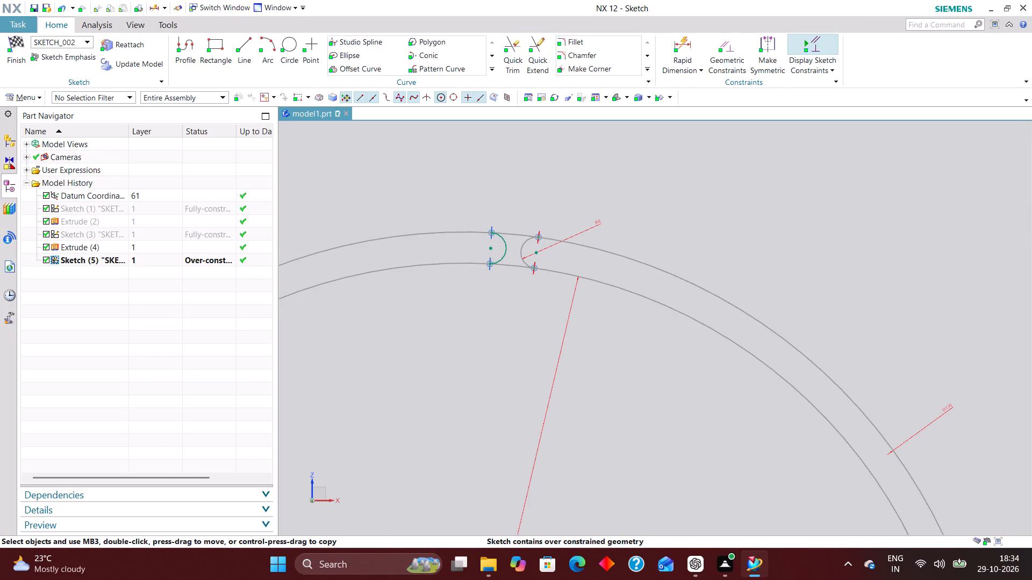
pyautogui.scroll(-1, 595, 237)
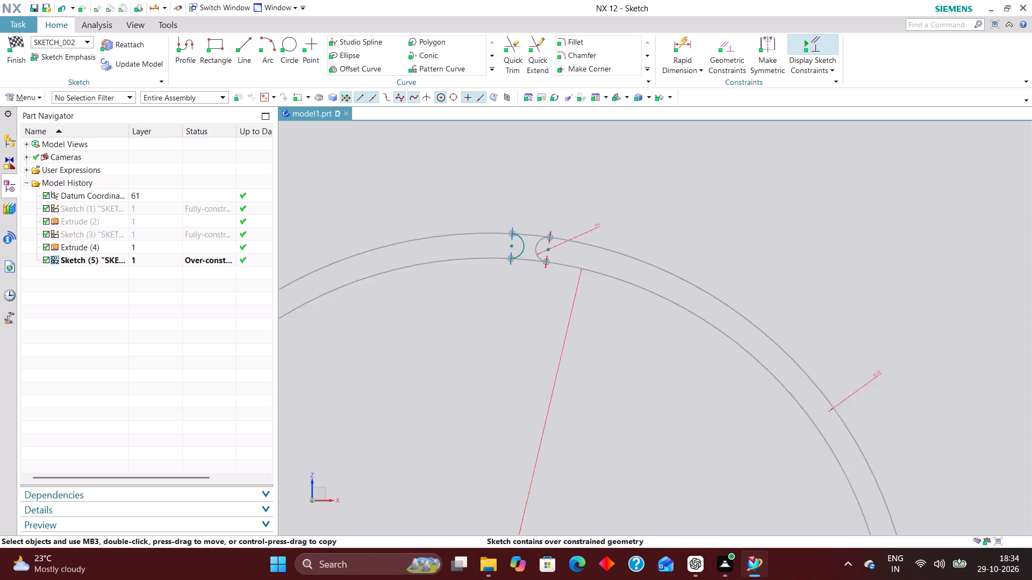
pyautogui.scroll(-2, 596, 237)
pyautogui.scroll(3, 678, 321)
pyautogui.scroll(3, 455, 175)
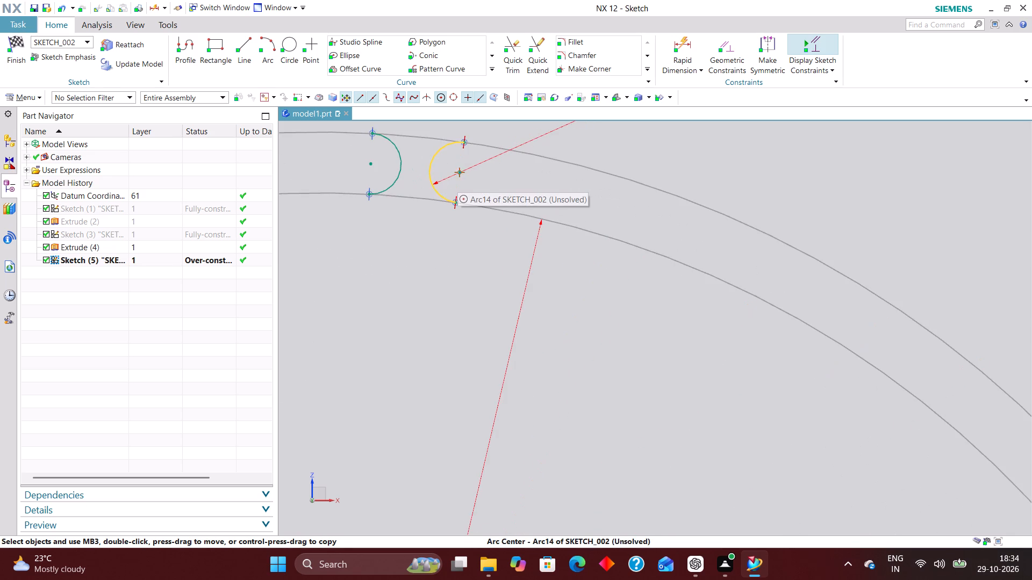
pyautogui.scroll(-3, 479, 220)
pyautogui.moveTo(522, 165); pyautogui.dragTo(487, 147, button='right')
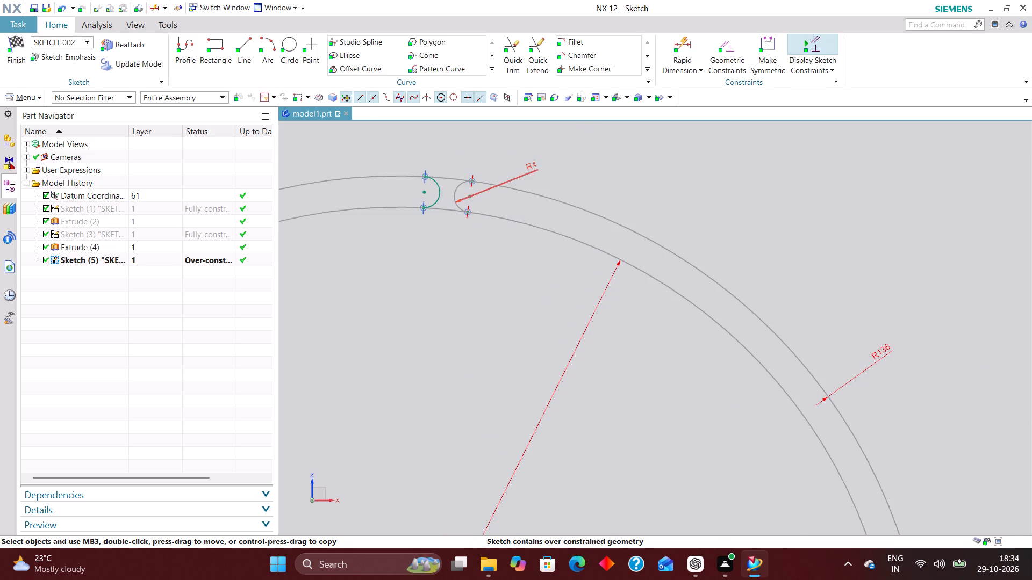
pyautogui.moveTo(535, 166); pyautogui.dragTo(361, 164, button='right')
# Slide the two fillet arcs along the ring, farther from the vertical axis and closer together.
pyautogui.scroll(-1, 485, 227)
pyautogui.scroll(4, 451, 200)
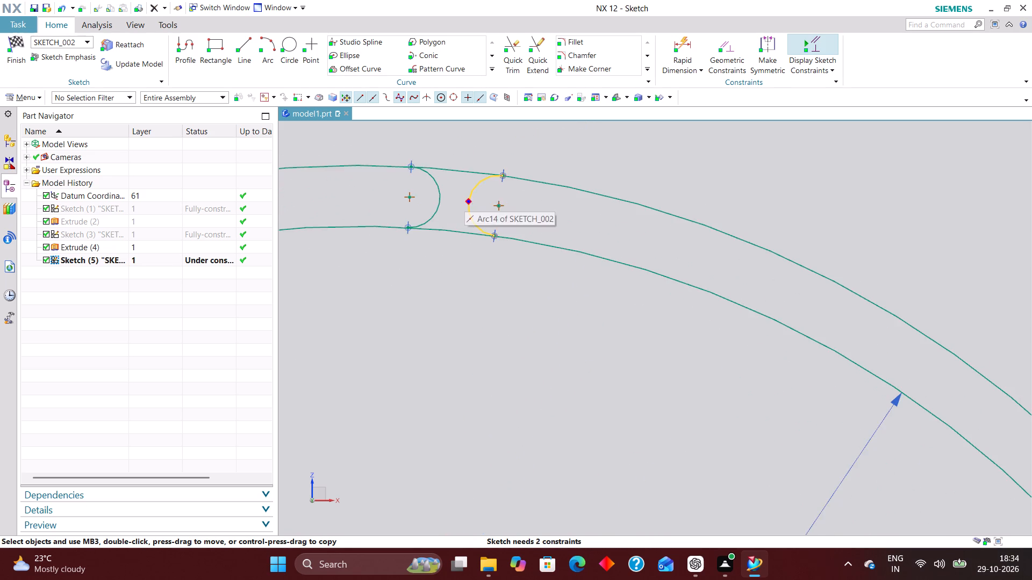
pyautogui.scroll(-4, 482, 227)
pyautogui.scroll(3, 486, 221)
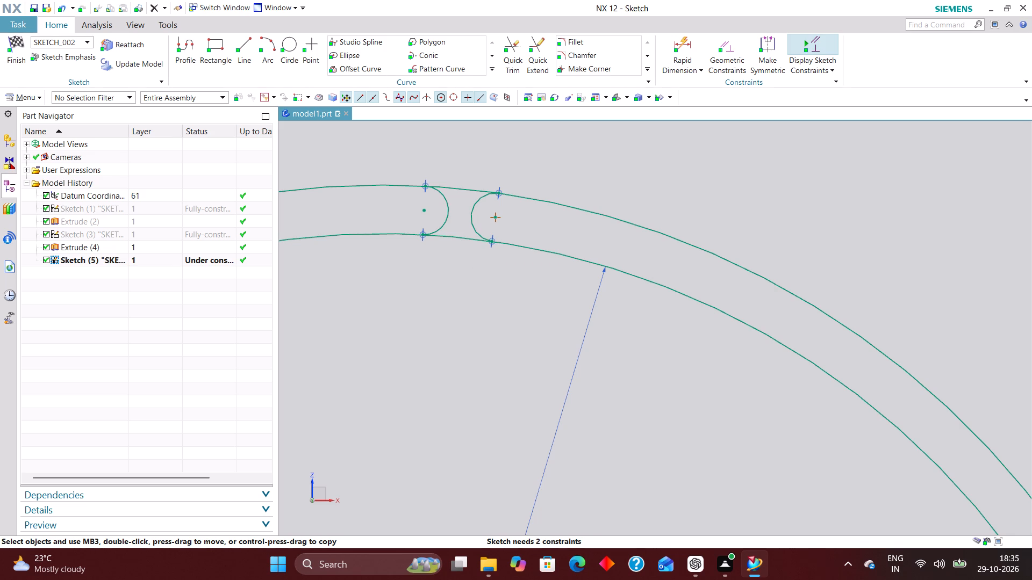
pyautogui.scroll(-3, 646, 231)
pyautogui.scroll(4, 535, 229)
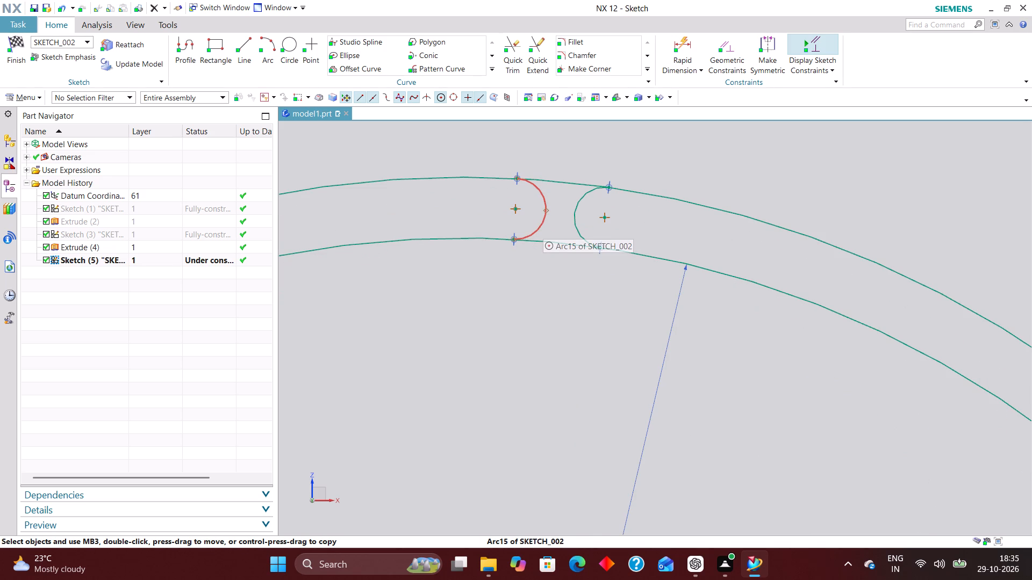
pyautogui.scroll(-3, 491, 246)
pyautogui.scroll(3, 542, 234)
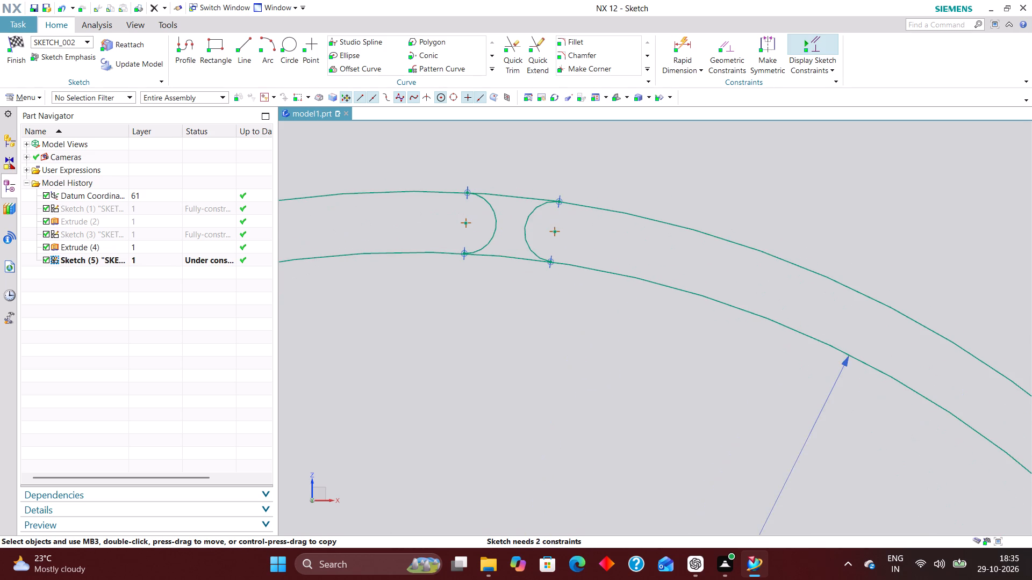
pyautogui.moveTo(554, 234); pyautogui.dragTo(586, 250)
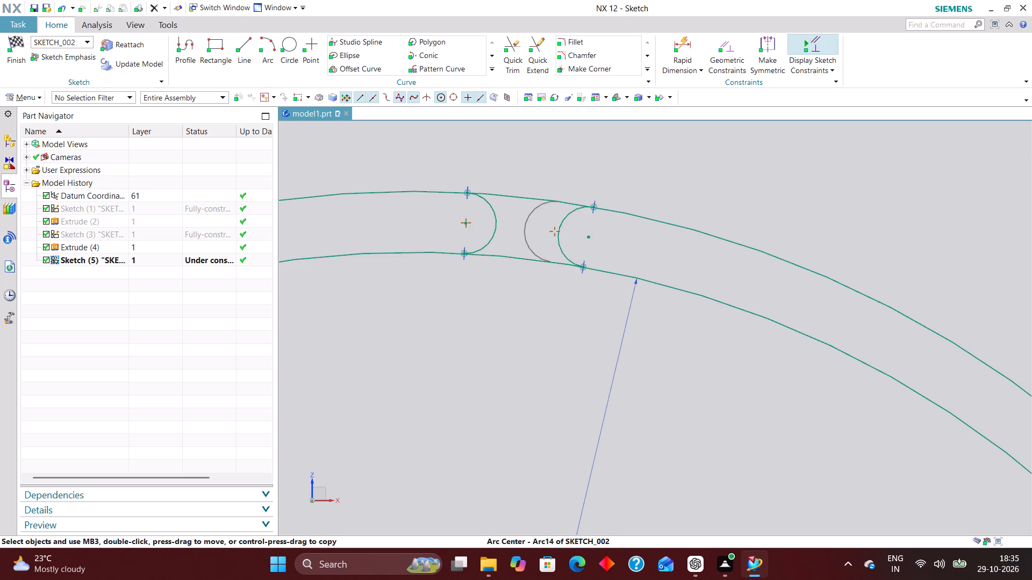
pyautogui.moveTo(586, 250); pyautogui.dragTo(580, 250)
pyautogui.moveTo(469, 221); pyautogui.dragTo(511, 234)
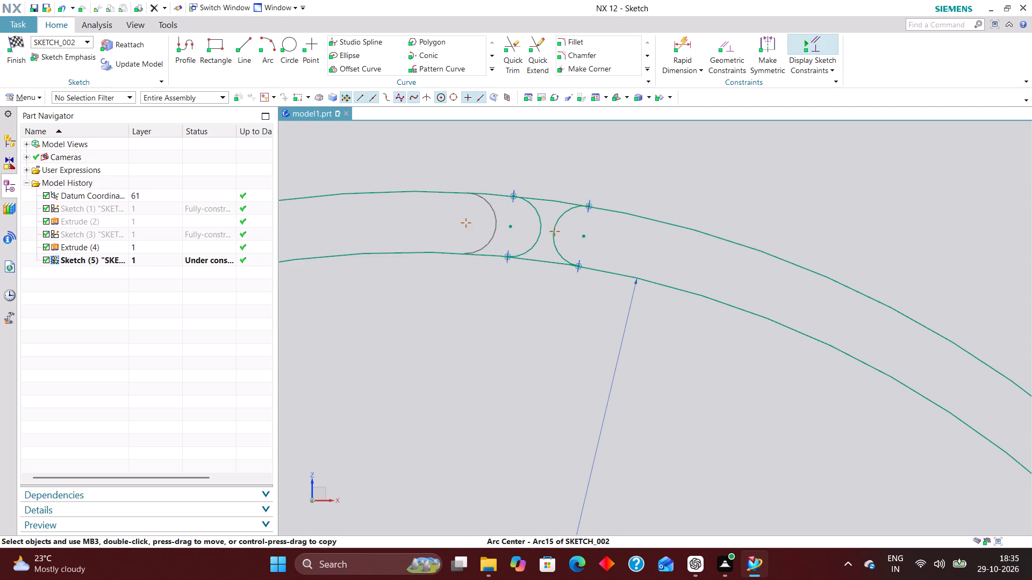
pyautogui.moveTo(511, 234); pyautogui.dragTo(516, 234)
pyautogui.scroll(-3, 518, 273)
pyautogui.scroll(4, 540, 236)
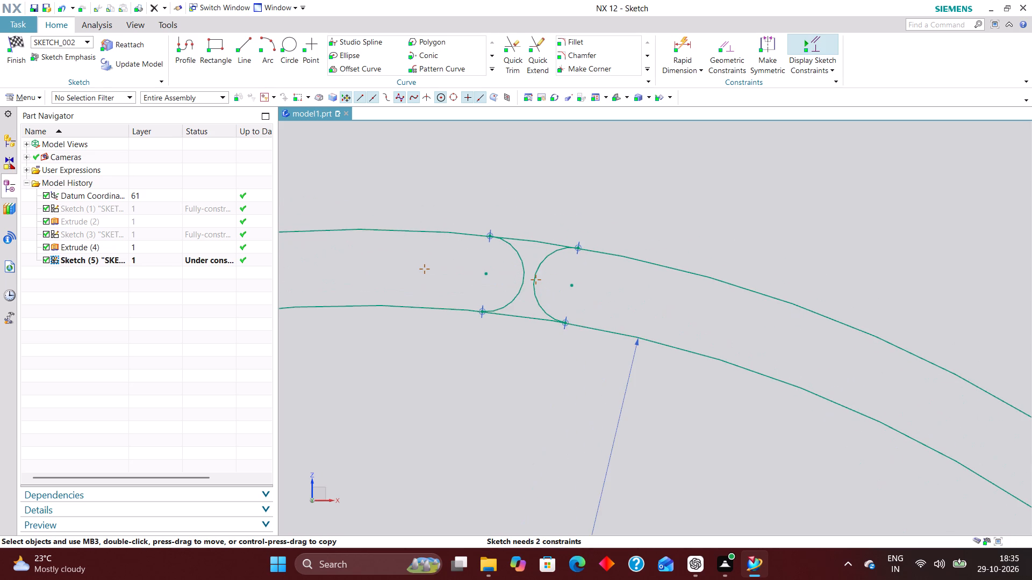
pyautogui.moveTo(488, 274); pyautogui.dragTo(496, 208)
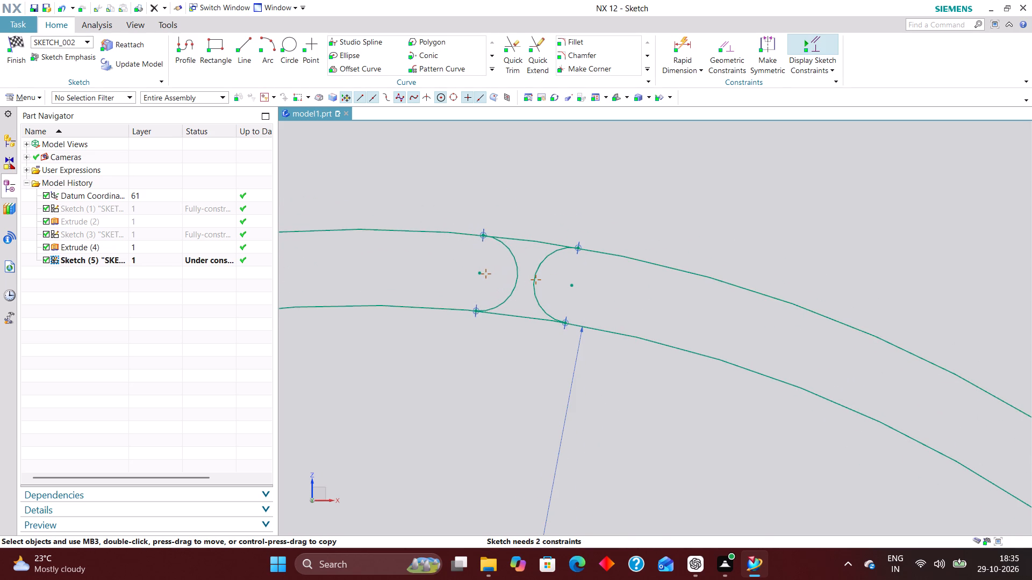
# Delete both fillet arcs between the two concentric circles.
pyautogui.scroll(-8, 546, 237)
pyautogui.scroll(3, 586, 255)
pyautogui.scroll(-7, 591, 265)
pyautogui.scroll(6, 578, 367)
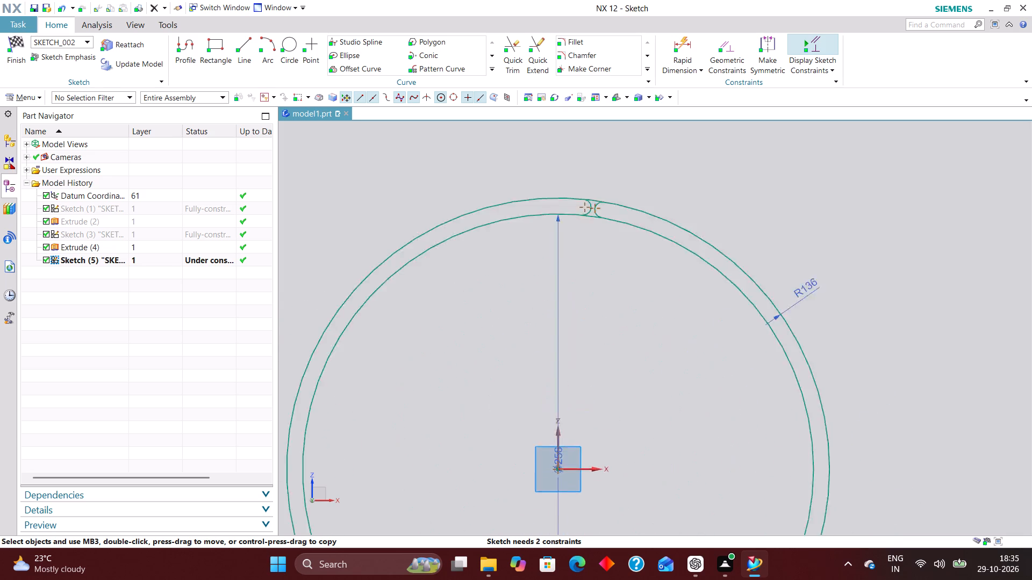
pyautogui.moveTo(609, 277); pyautogui.dragTo(556, 388, button='right')
pyautogui.scroll(4, 706, 145)
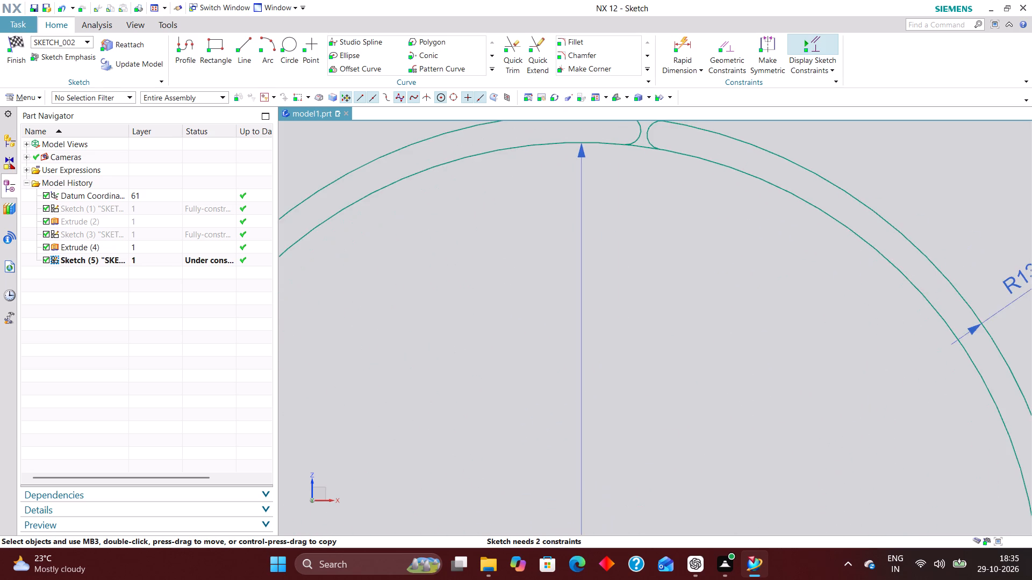
pyautogui.scroll(-3, 586, 315)
pyautogui.scroll(4, 607, 233)
pyautogui.scroll(3, 636, 179)
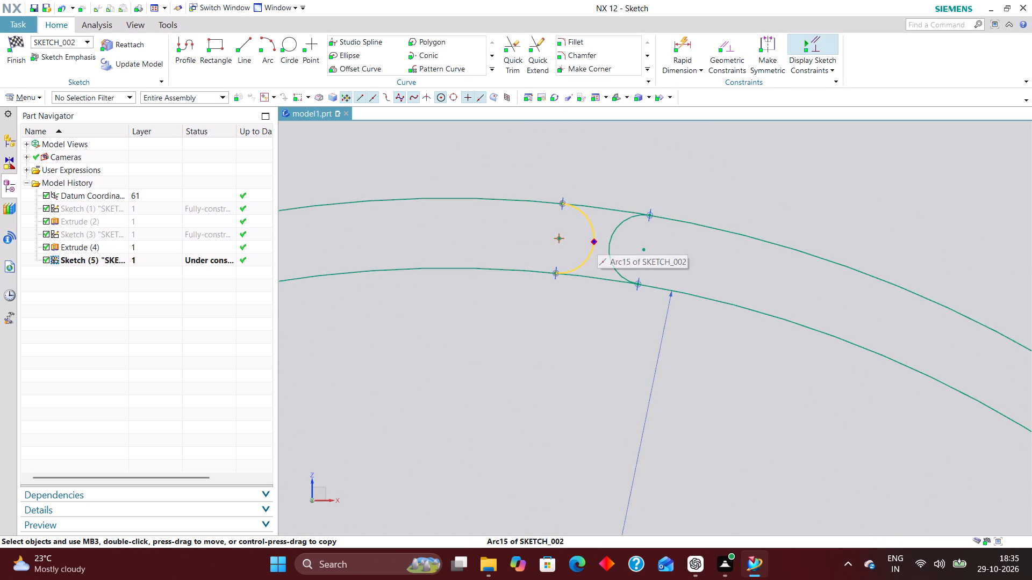
pyautogui.scroll(2, 589, 247)
pyautogui.moveTo(592, 256); pyautogui.dragTo(548, 258, button='right')
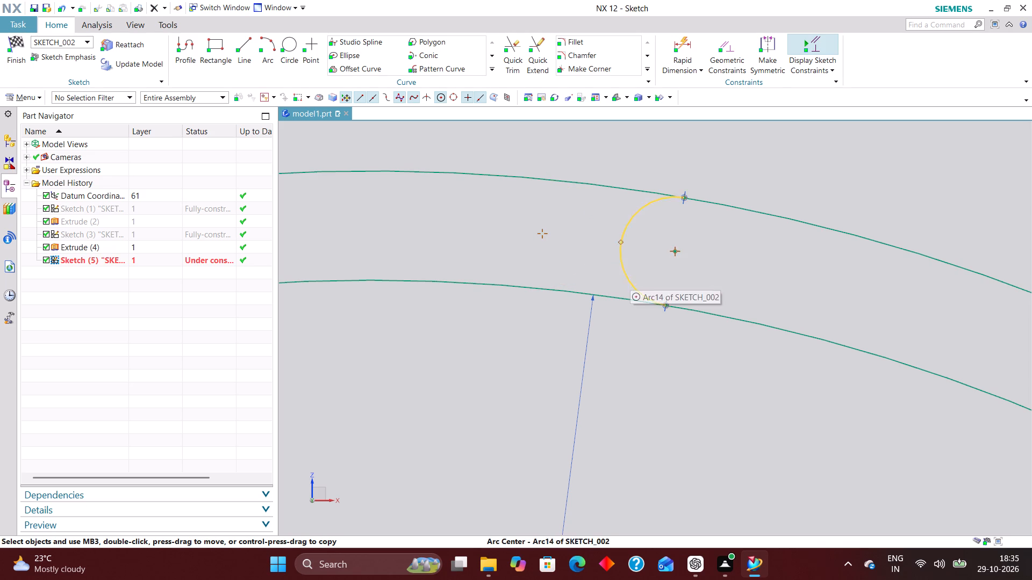
pyautogui.moveTo(629, 276); pyautogui.dragTo(596, 265, button='right')
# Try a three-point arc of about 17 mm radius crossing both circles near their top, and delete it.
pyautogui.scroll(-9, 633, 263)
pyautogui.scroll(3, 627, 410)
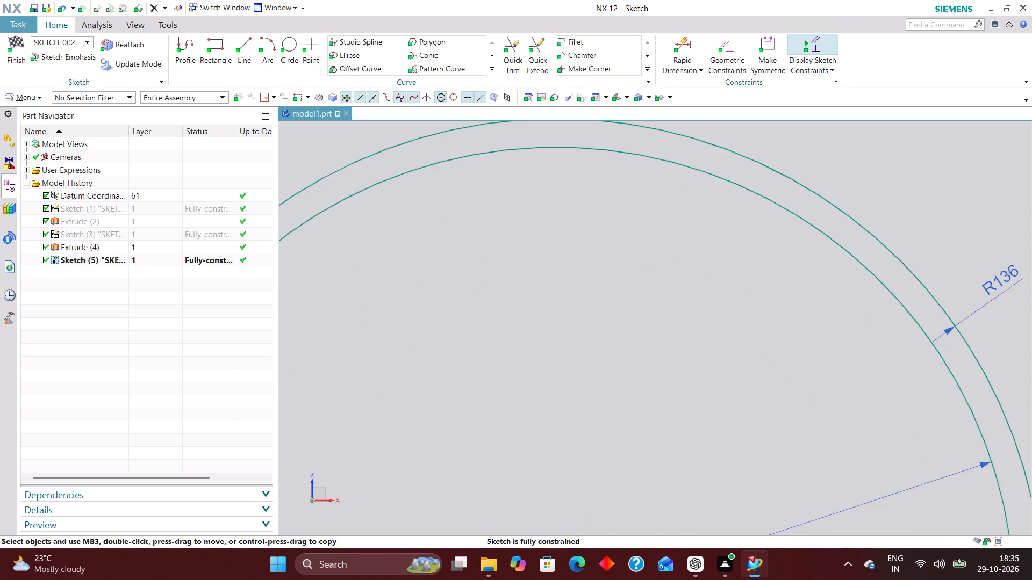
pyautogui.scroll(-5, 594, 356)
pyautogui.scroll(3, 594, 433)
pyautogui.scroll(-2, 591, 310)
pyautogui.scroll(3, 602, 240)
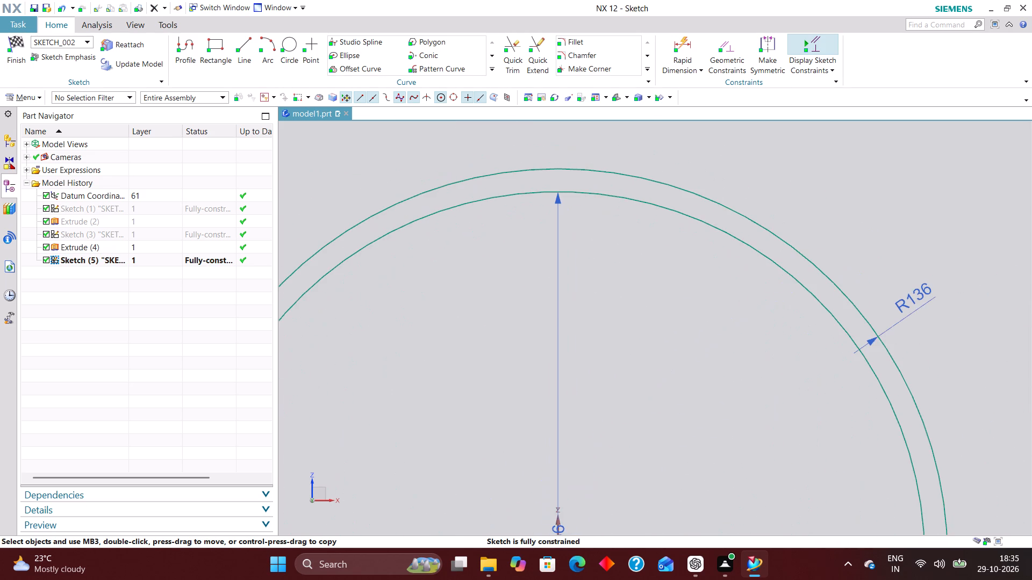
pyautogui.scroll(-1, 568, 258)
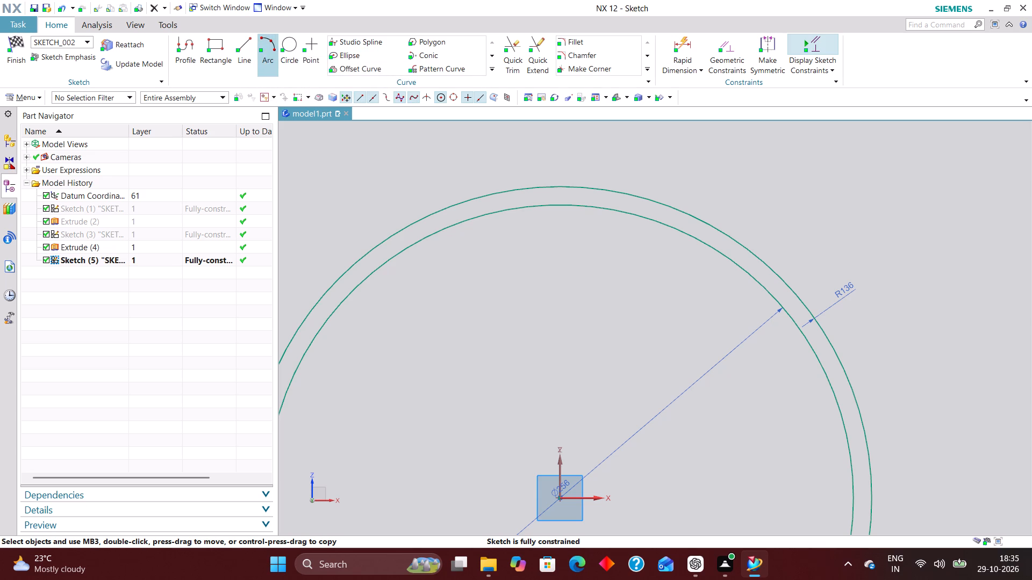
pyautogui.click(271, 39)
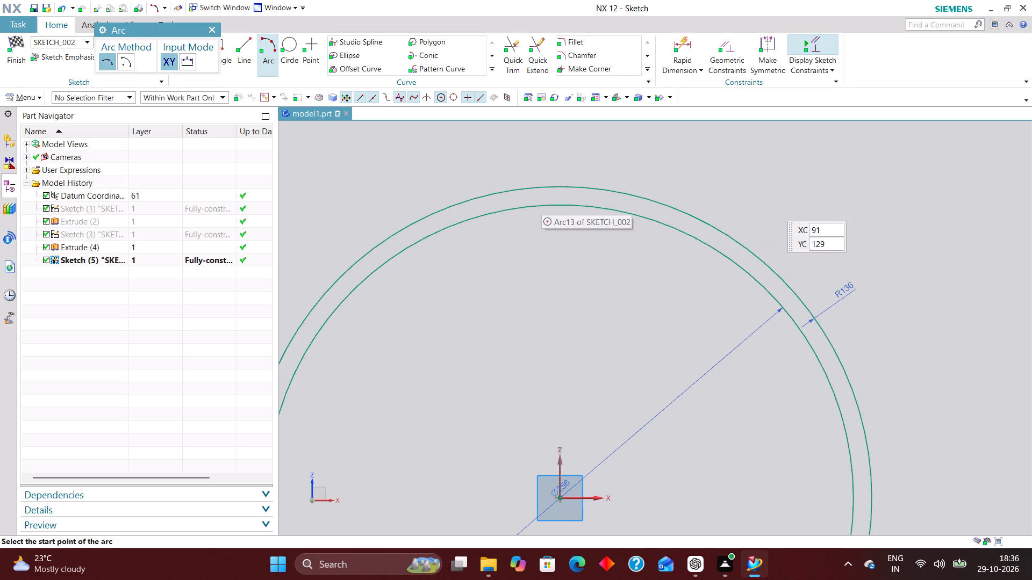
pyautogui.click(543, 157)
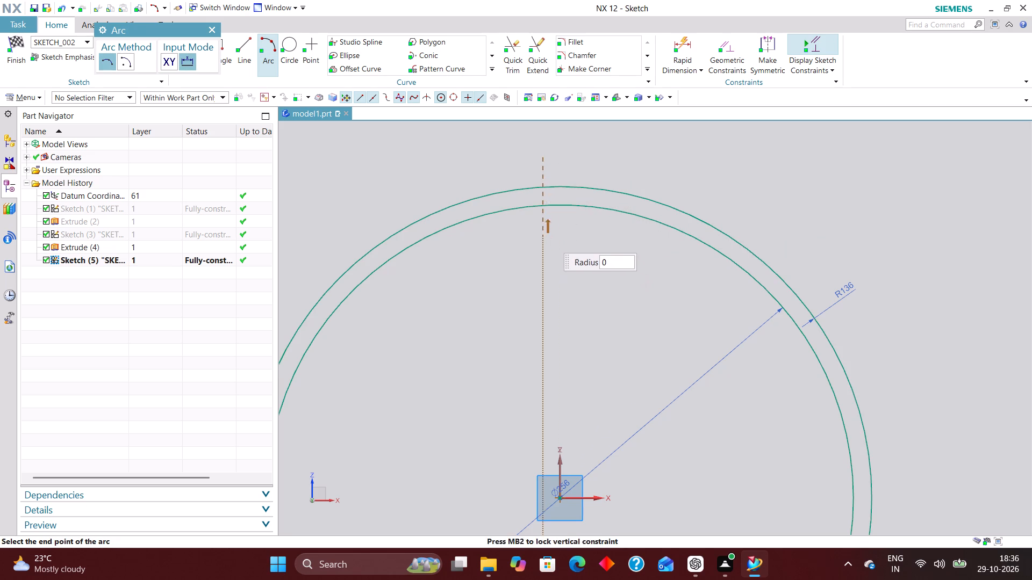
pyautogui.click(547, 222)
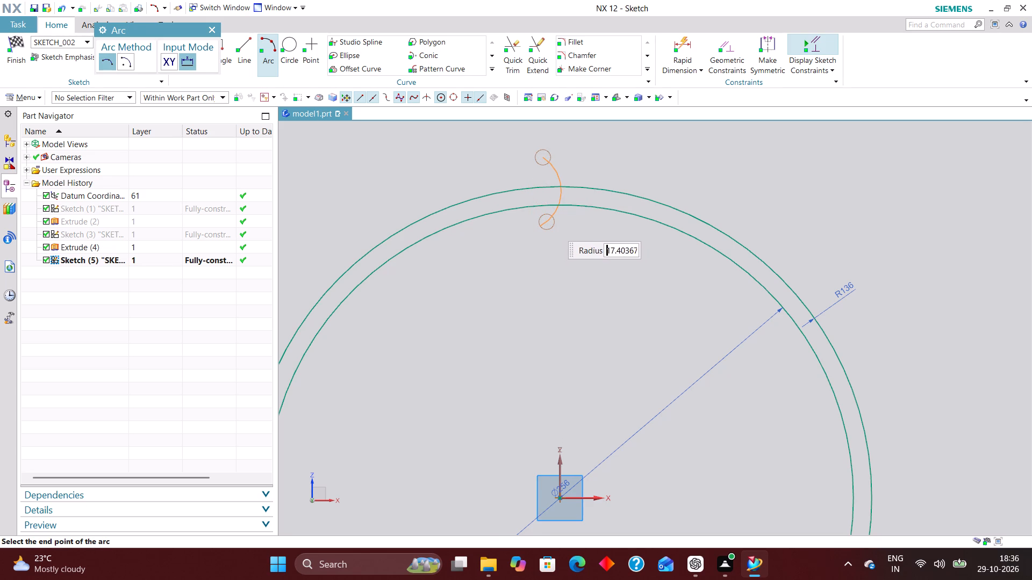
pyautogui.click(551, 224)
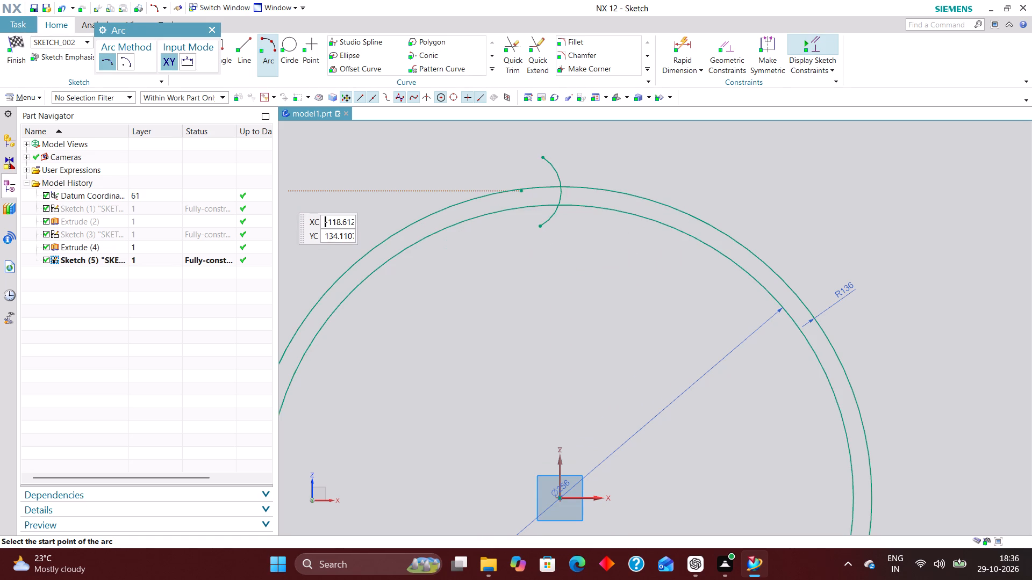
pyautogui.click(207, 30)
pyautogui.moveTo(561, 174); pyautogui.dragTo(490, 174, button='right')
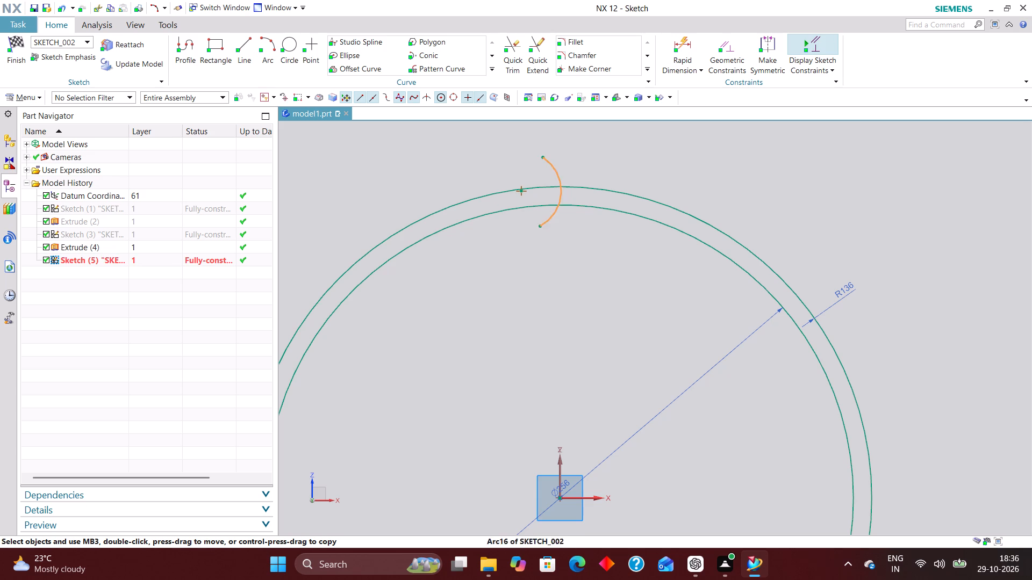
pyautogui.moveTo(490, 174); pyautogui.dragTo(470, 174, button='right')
# Sketch two slanted lines from a shared point above the ring down across both circles near the vertical axis, the second about 30 mm long.
pyautogui.click(242, 43)
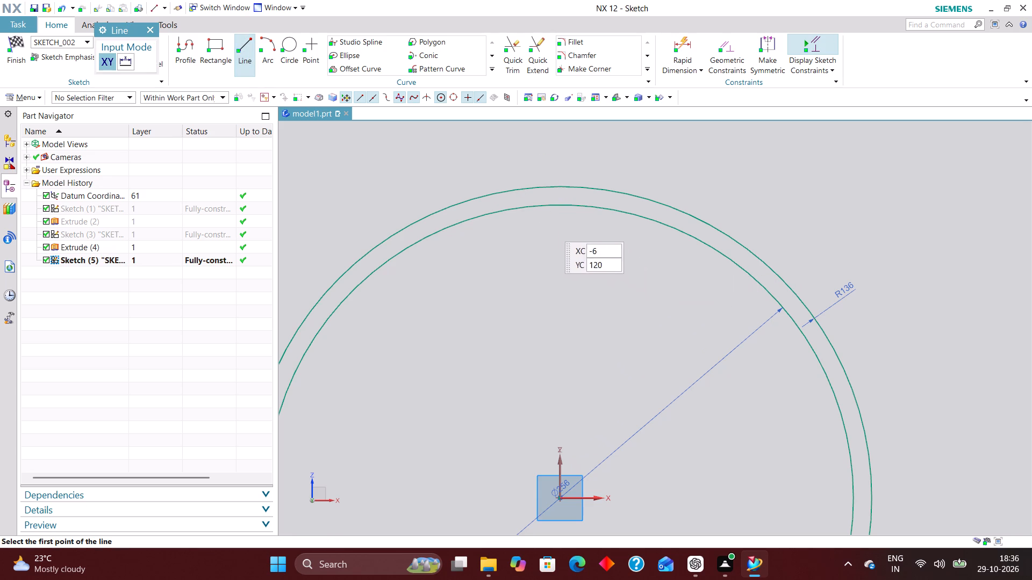
pyautogui.click(543, 222)
pyautogui.click(574, 155)
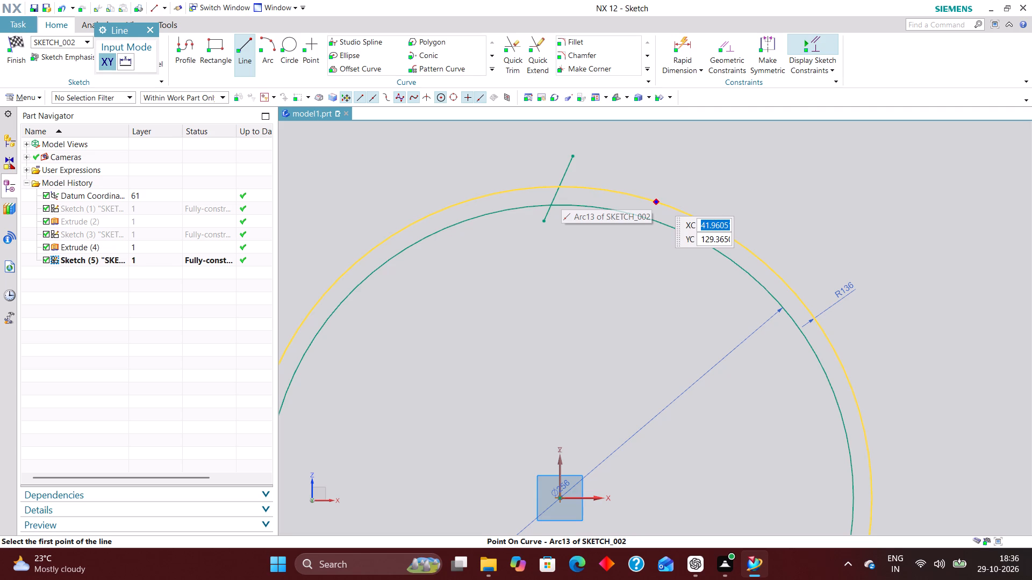
pyautogui.scroll(2, 652, 197)
pyautogui.click(528, 131)
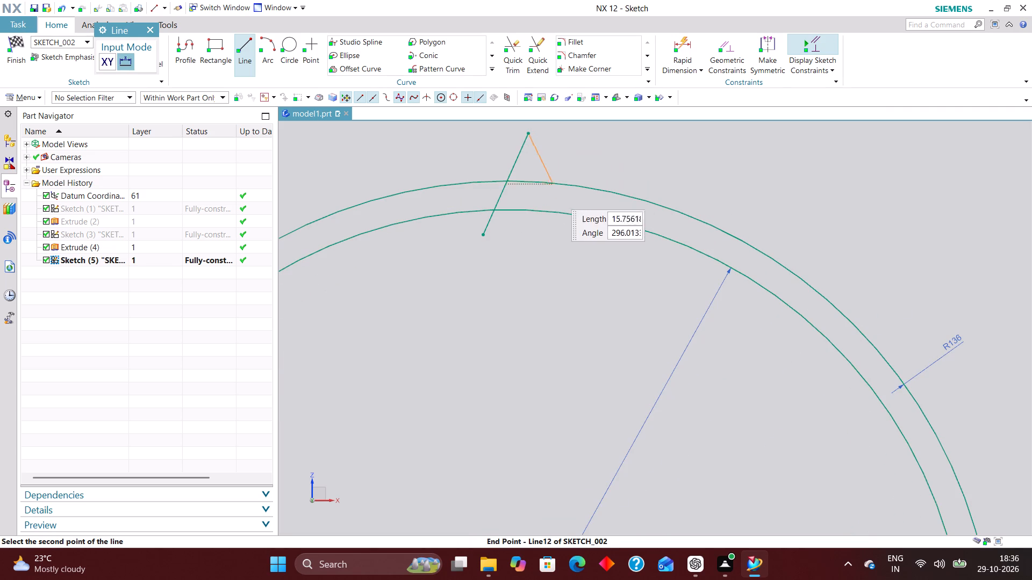
pyautogui.click(561, 235)
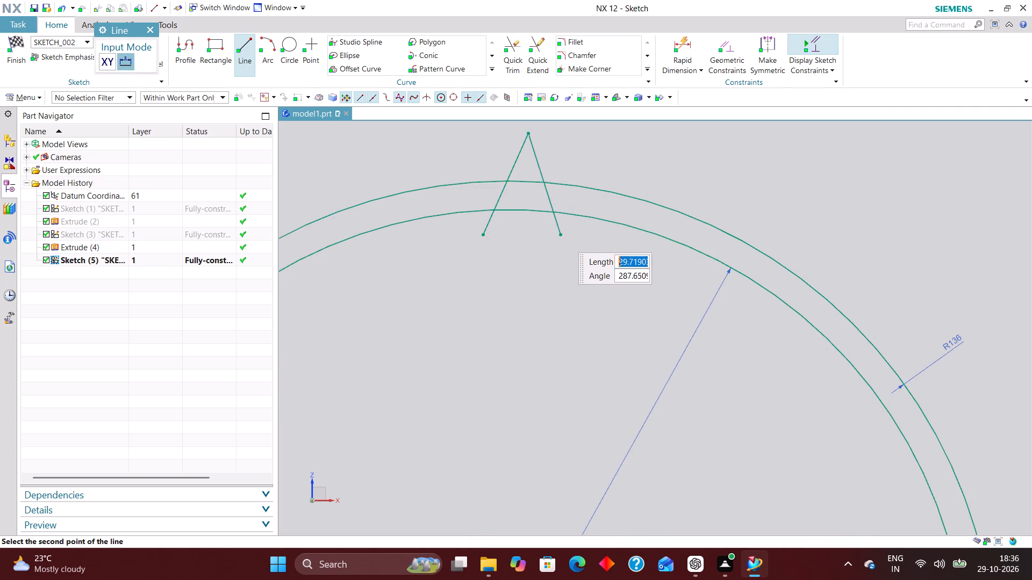
pyautogui.scroll(-2, 592, 252)
pyautogui.scroll(4, 553, 240)
pyautogui.scroll(-2, 562, 250)
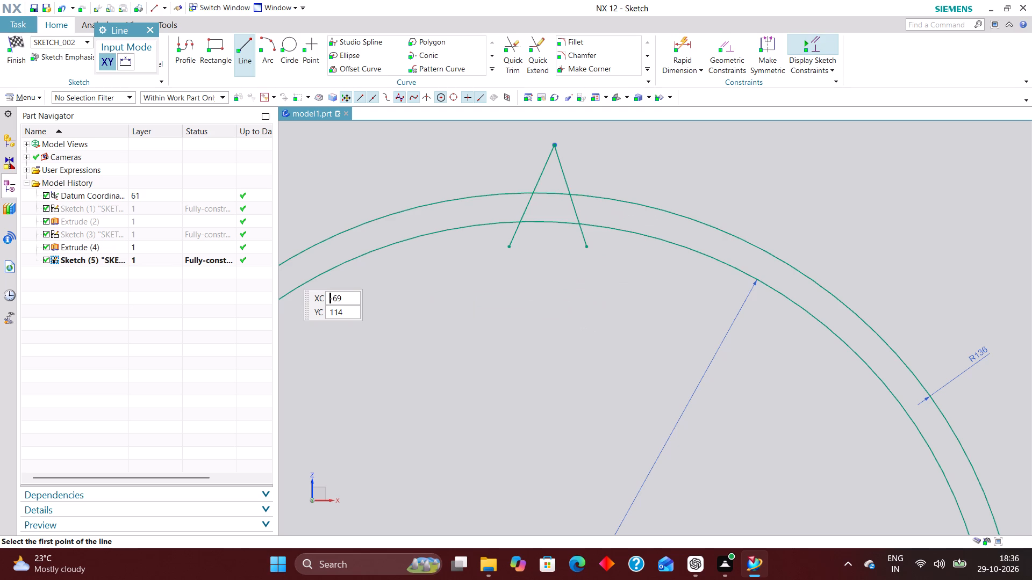
pyautogui.click(150, 30)
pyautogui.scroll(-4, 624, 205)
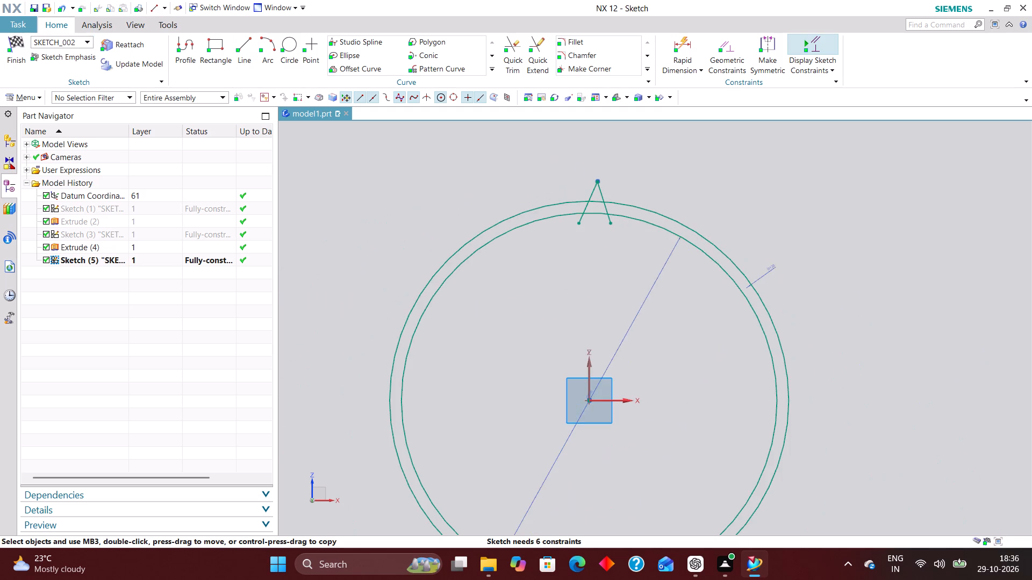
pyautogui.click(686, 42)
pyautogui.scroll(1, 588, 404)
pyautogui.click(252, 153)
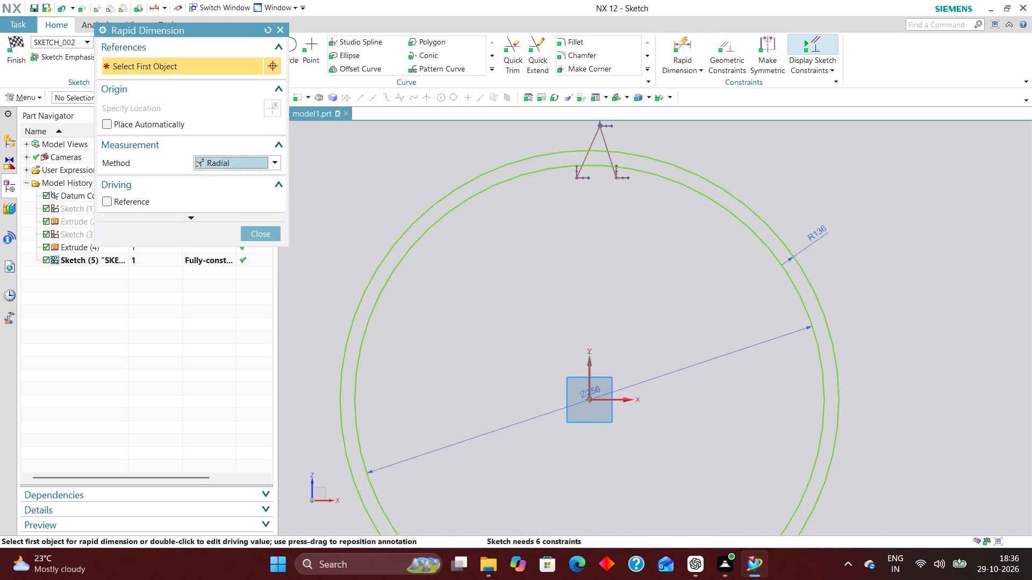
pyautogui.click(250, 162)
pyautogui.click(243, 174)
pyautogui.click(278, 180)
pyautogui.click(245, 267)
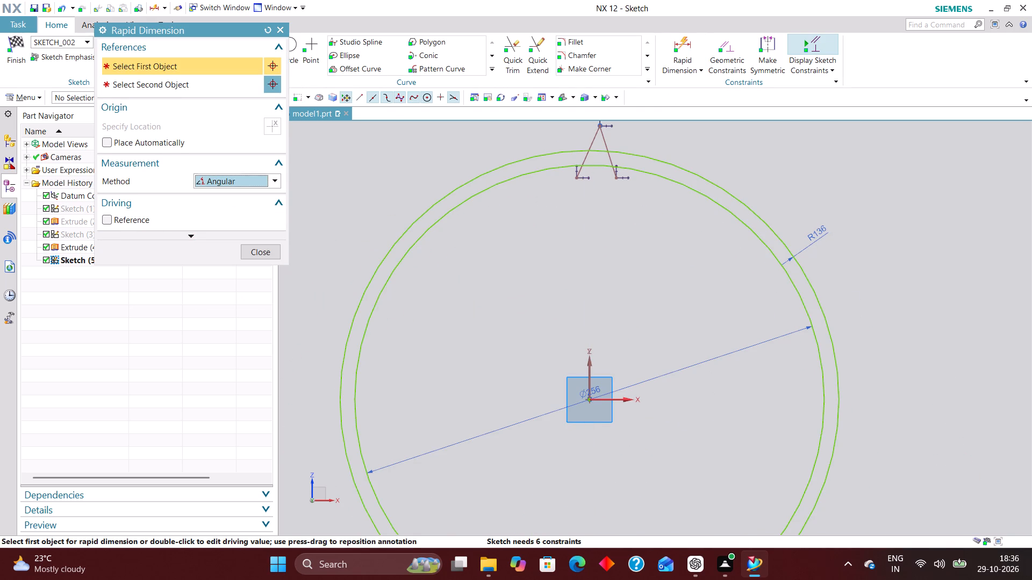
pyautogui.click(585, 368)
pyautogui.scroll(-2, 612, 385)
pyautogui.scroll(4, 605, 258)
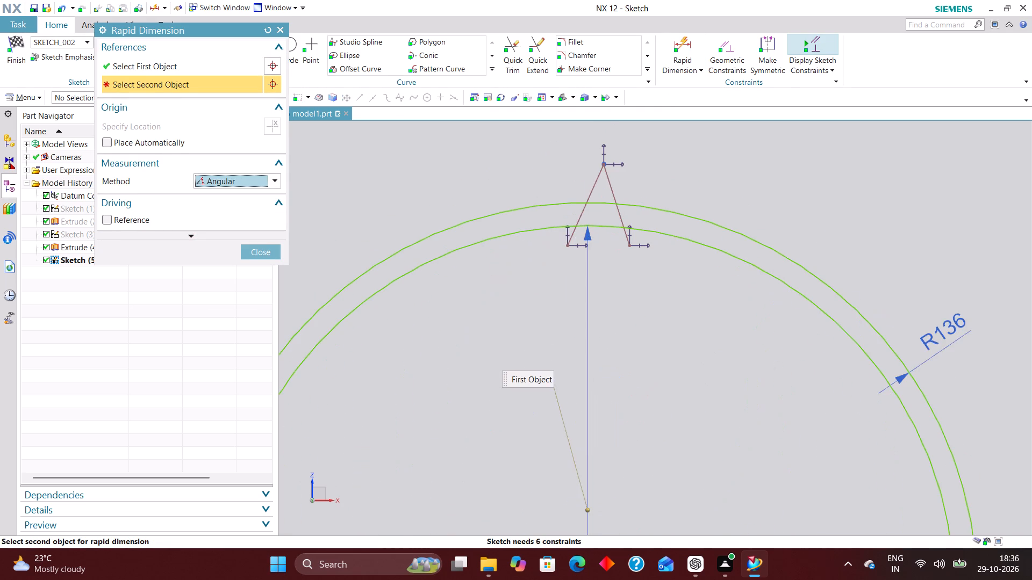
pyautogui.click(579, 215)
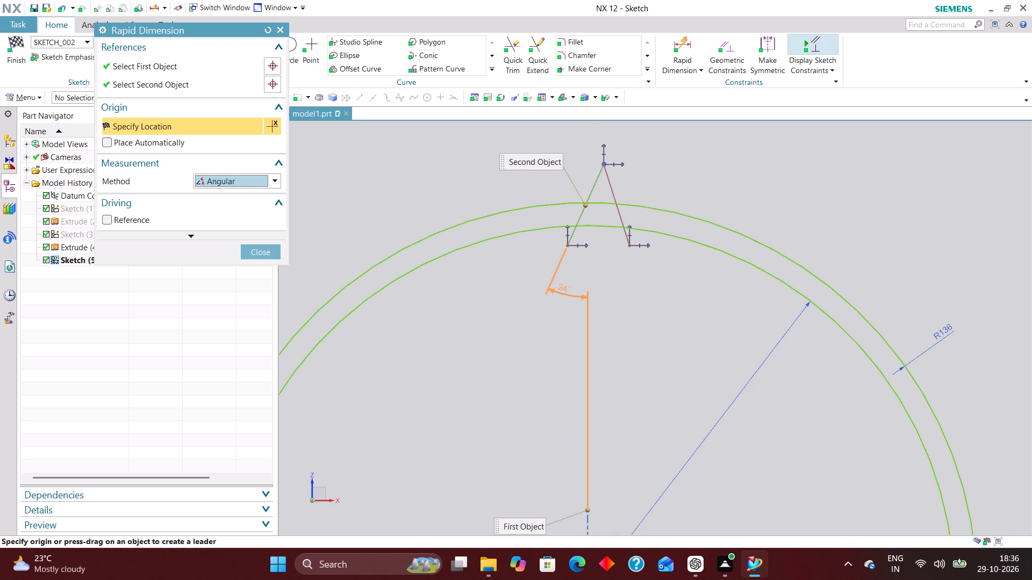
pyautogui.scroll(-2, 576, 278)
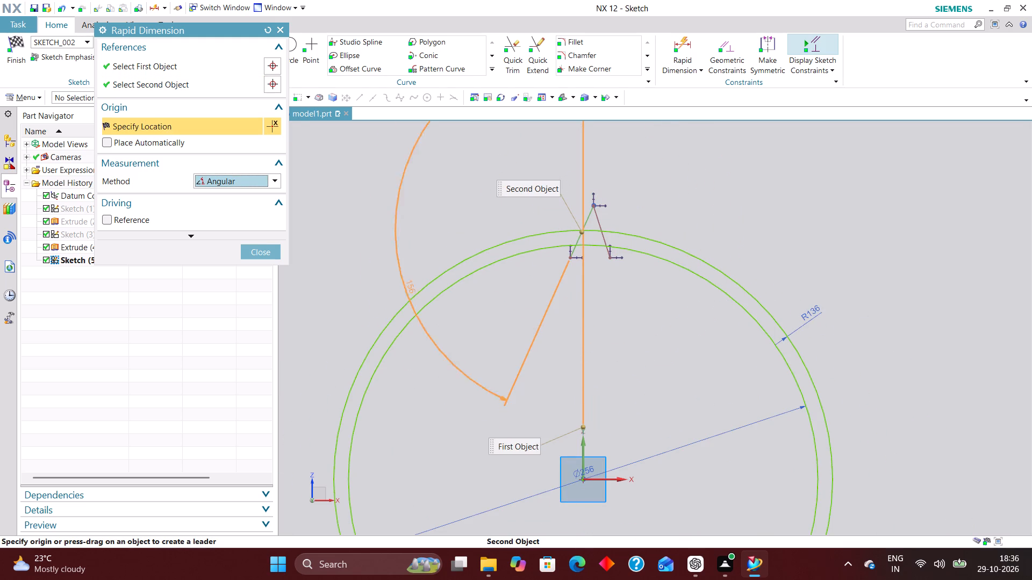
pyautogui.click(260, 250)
# Shift the slanted lines' shared apex and both lower ends to the positive X side of the vertical axis.
pyautogui.scroll(2, 619, 254)
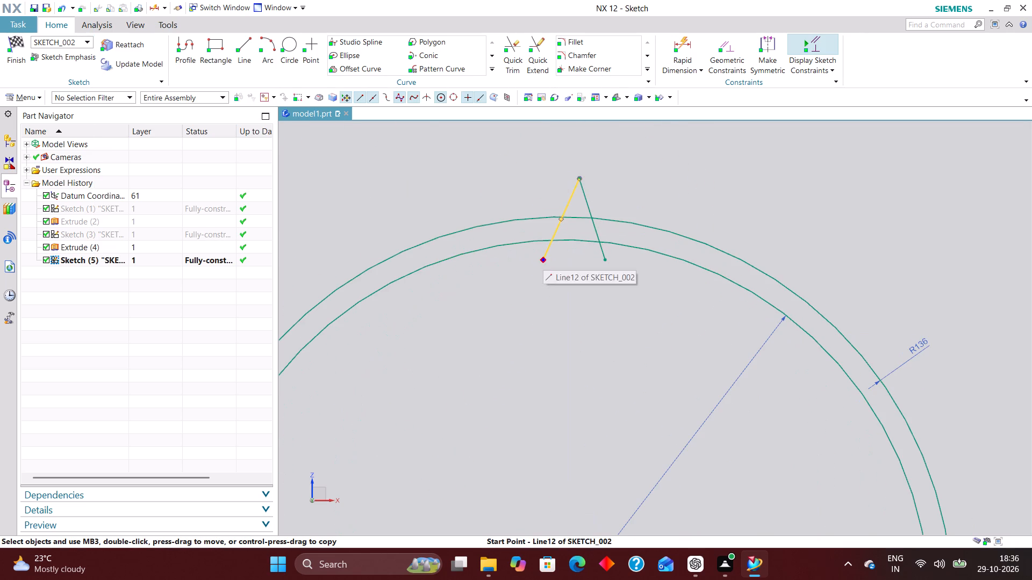
pyautogui.moveTo(545, 256); pyautogui.dragTo(564, 262)
pyautogui.moveTo(578, 178); pyautogui.dragTo(585, 179)
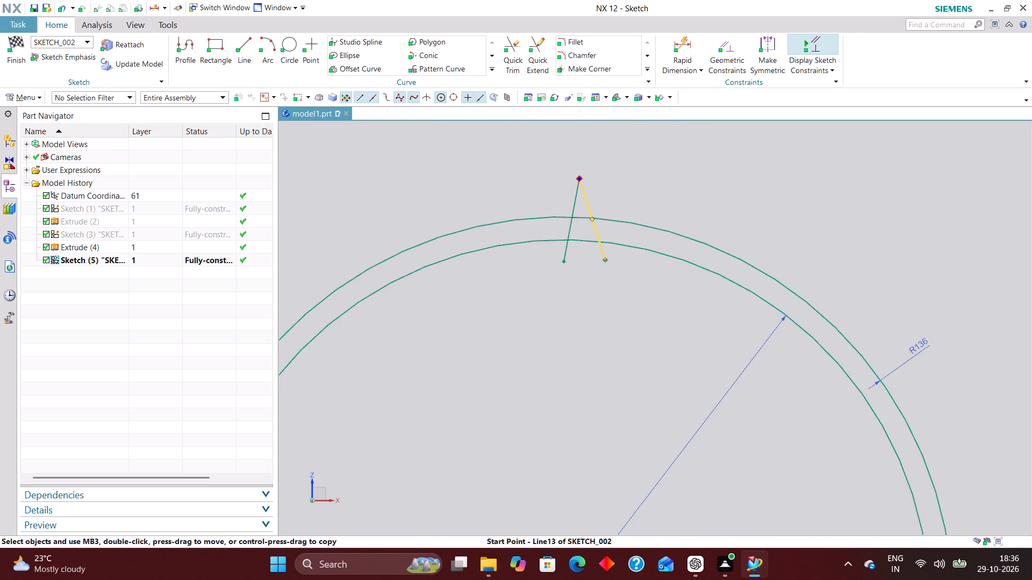
pyautogui.moveTo(585, 179); pyautogui.dragTo(593, 185)
pyautogui.moveTo(607, 260); pyautogui.dragTo(623, 265)
pyautogui.moveTo(567, 263); pyautogui.dragTo(585, 263)
# Add an angular dimension of 47.5/2 degrees between the sketch's vertical axis and the slanted line nearest it.
pyautogui.click(683, 35)
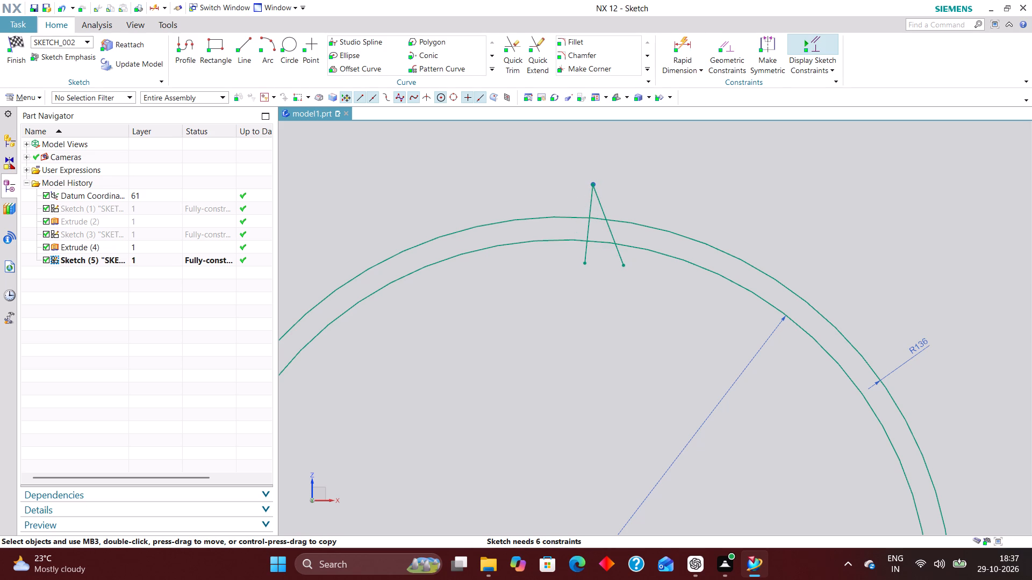
pyautogui.scroll(-2, 676, 208)
pyautogui.click(606, 438)
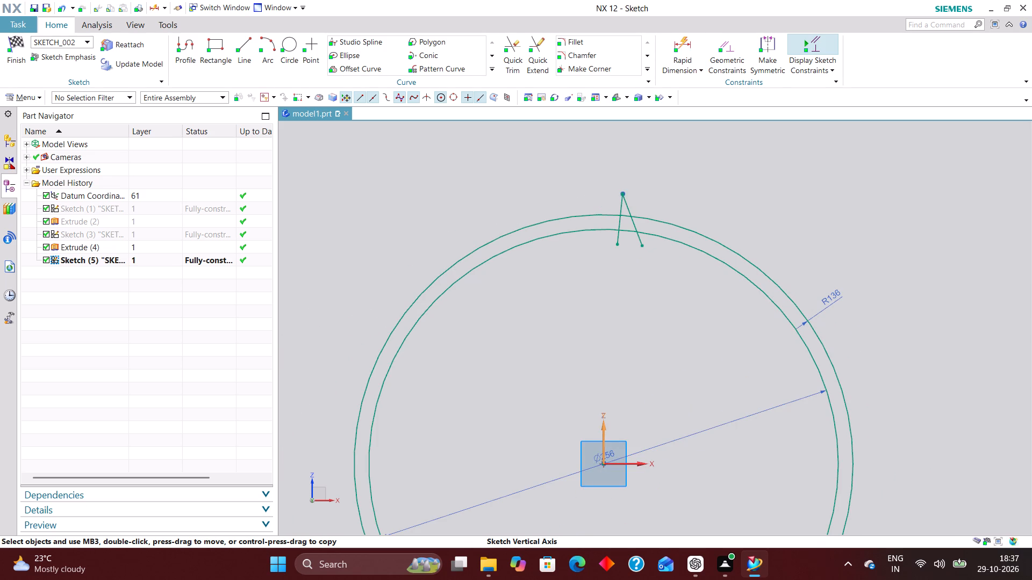
pyautogui.click(683, 35)
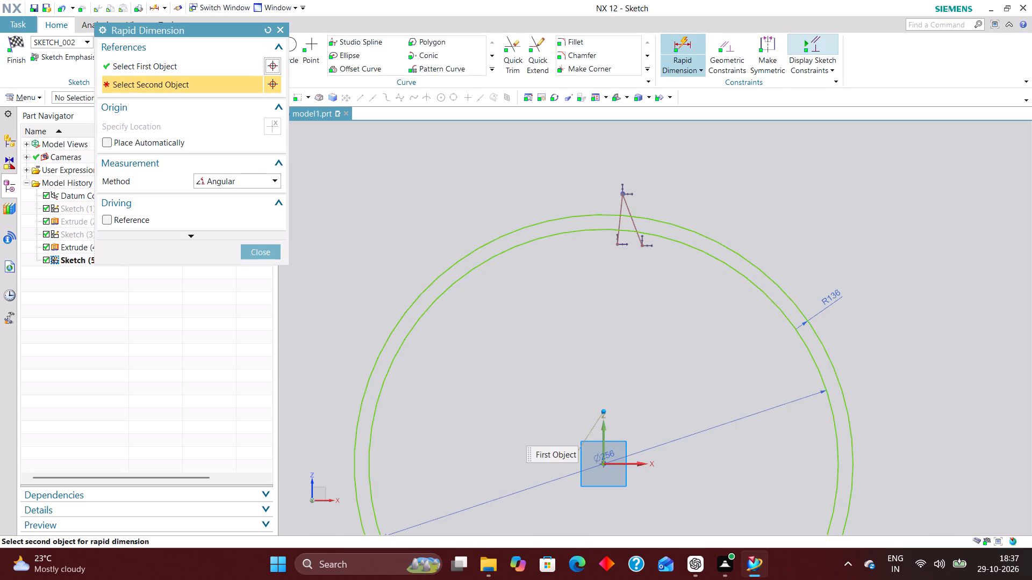
pyautogui.click(622, 227)
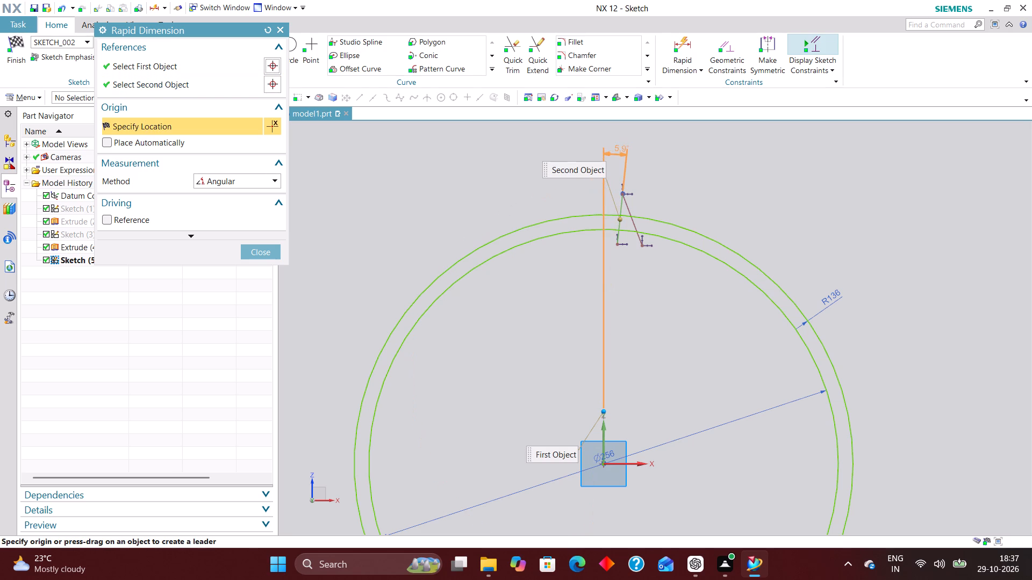
pyautogui.click(615, 151)
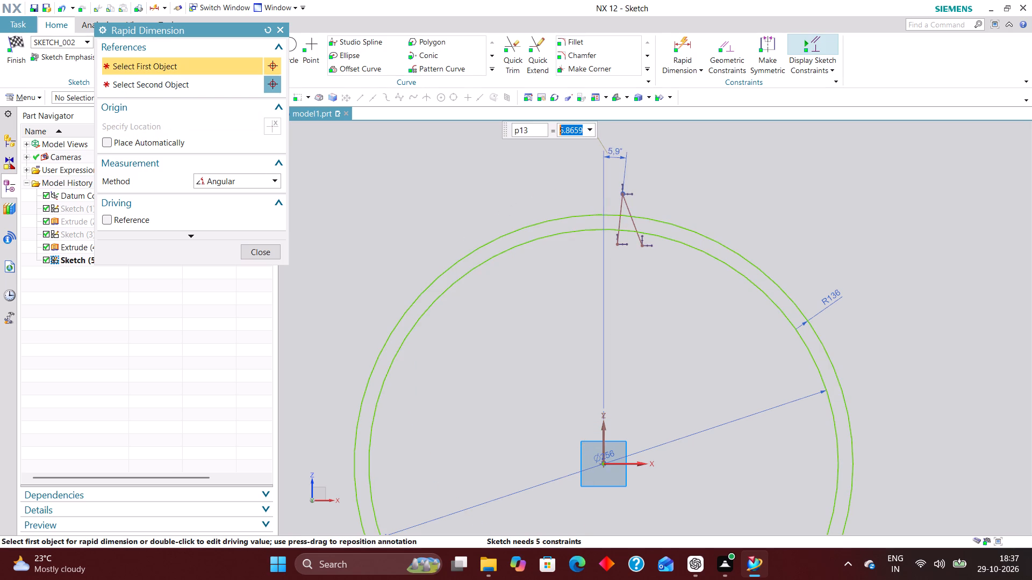
pyautogui.press('4')
pyautogui.write('7.')
pyautogui.write('5/')
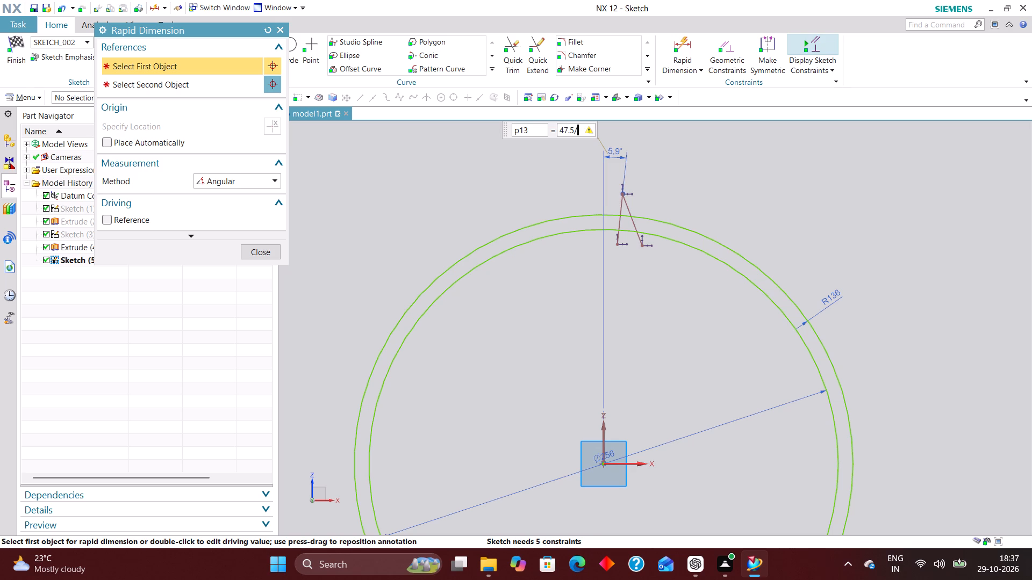
pyautogui.press('2')
pyautogui.press('Return')
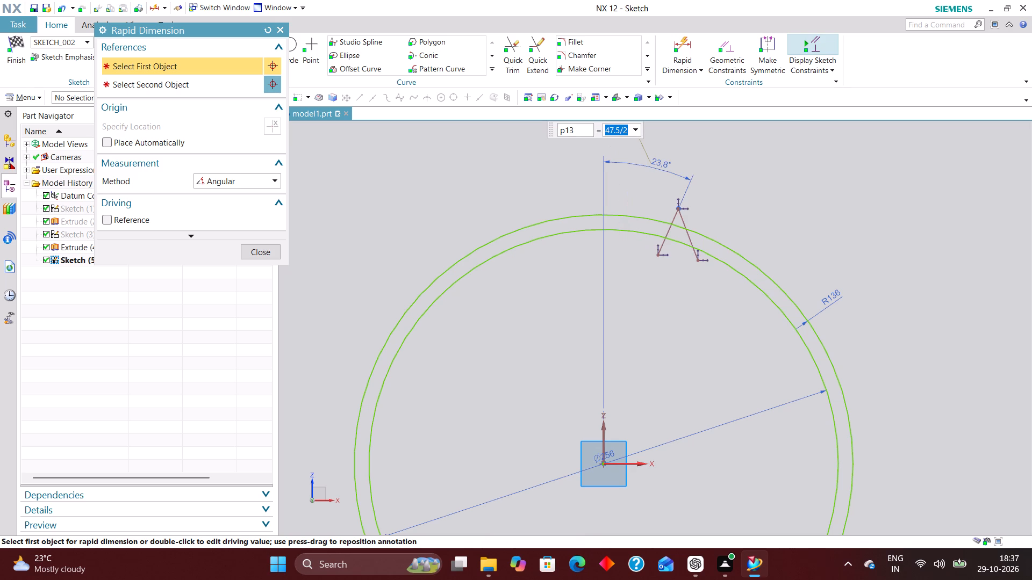
pyautogui.click(266, 255)
# Move the angle-dimensioned line back toward the vertical axis and bring the other line's lower end close beside it.
pyautogui.scroll(2, 674, 216)
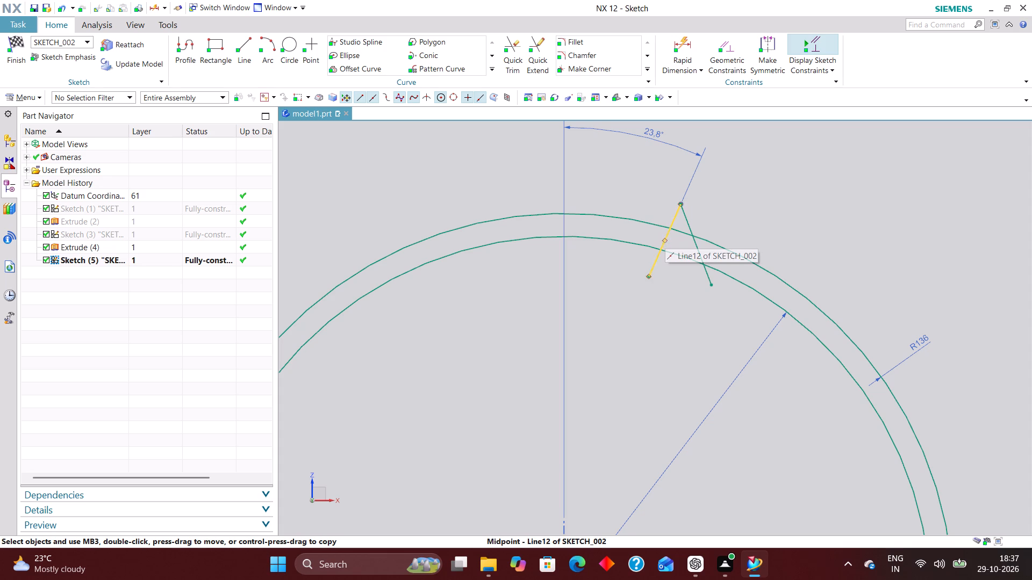
pyautogui.moveTo(675, 218); pyautogui.dragTo(597, 209)
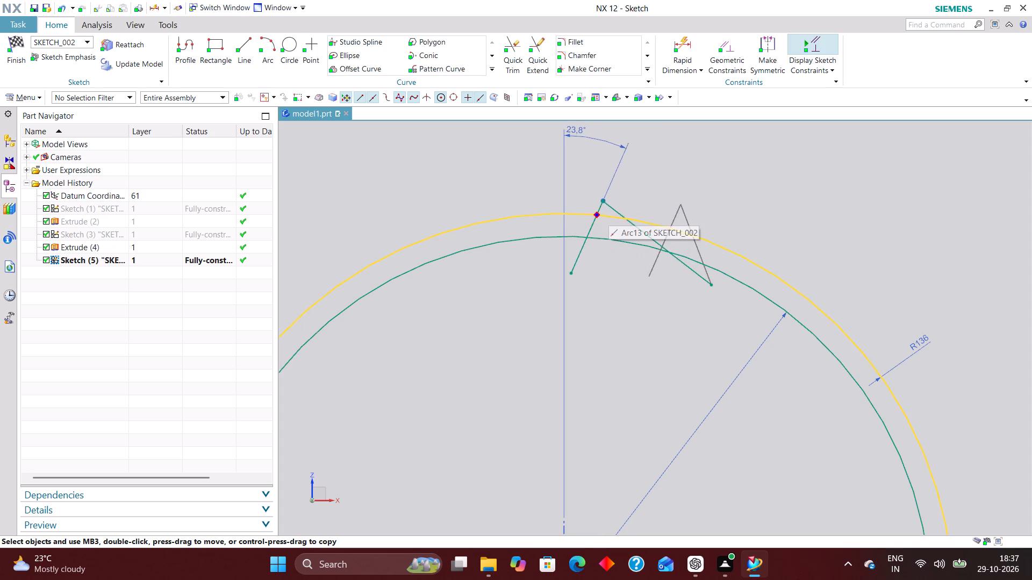
pyautogui.moveTo(597, 209); pyautogui.dragTo(598, 205)
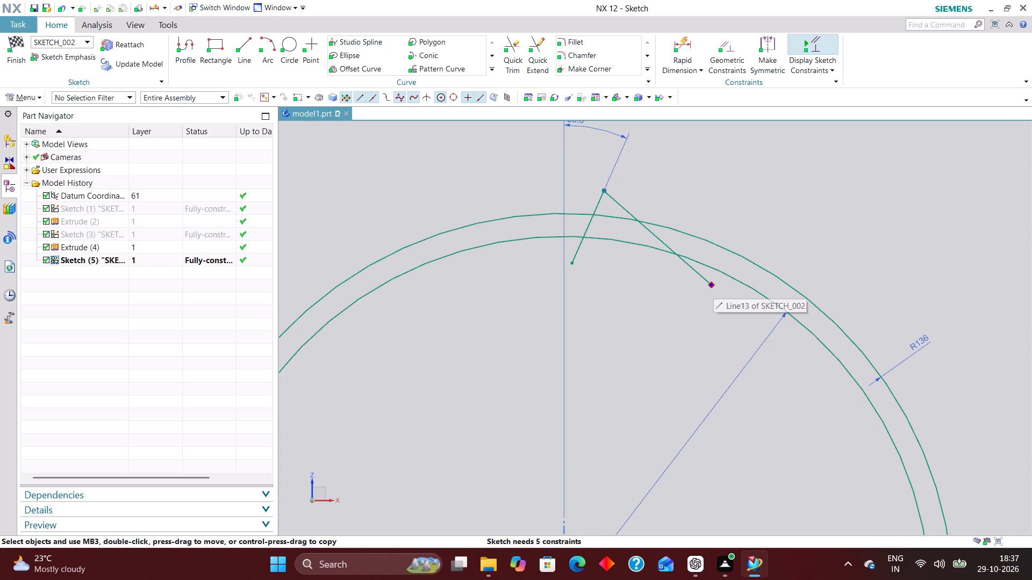
pyautogui.moveTo(712, 284); pyautogui.dragTo(619, 269)
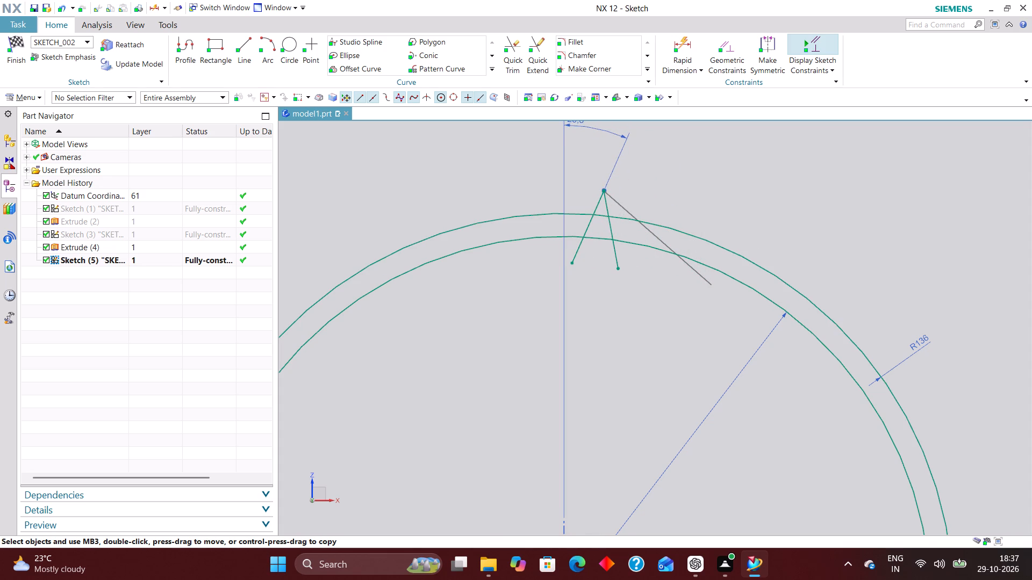
pyautogui.moveTo(619, 269); pyautogui.dragTo(619, 267)
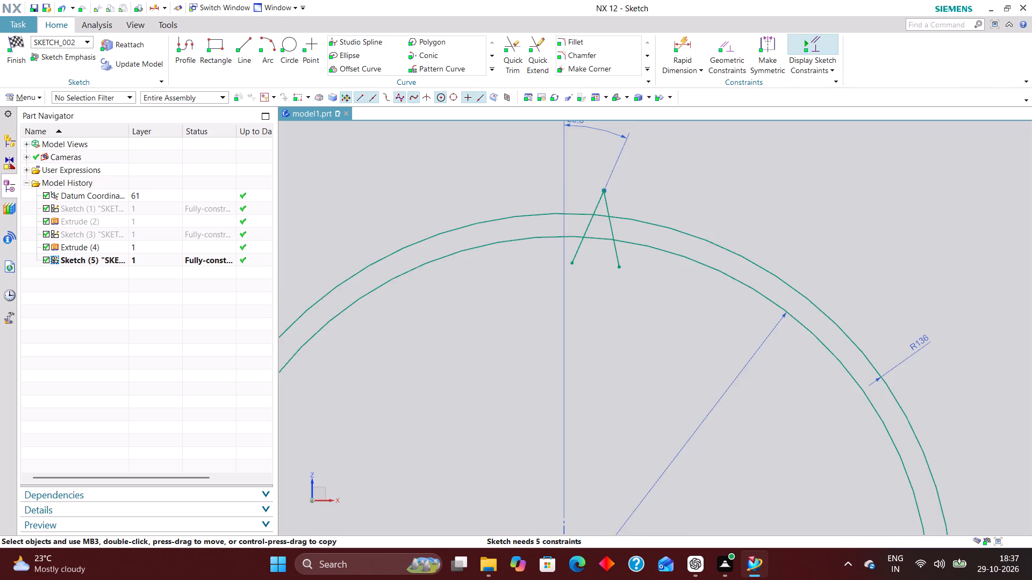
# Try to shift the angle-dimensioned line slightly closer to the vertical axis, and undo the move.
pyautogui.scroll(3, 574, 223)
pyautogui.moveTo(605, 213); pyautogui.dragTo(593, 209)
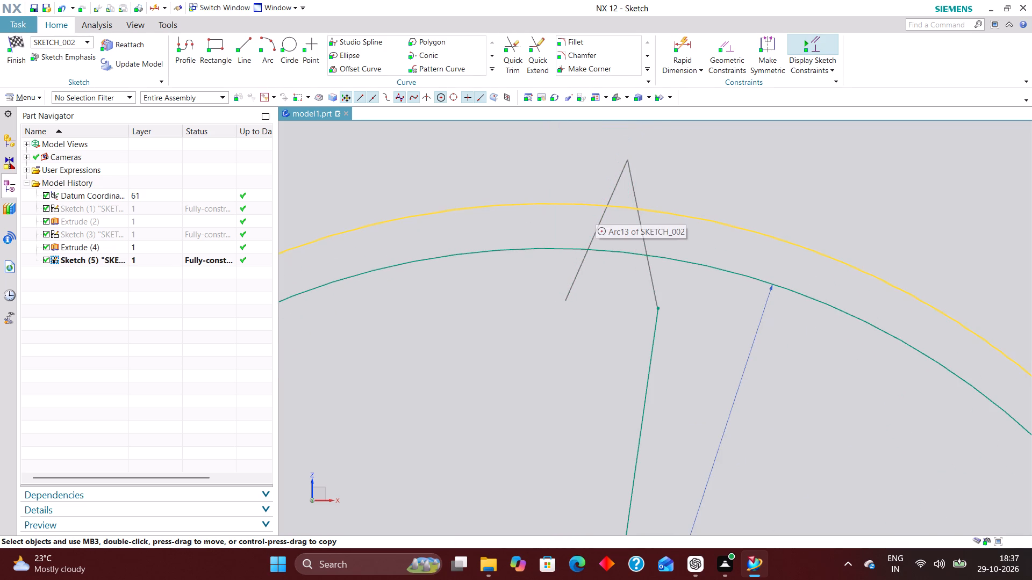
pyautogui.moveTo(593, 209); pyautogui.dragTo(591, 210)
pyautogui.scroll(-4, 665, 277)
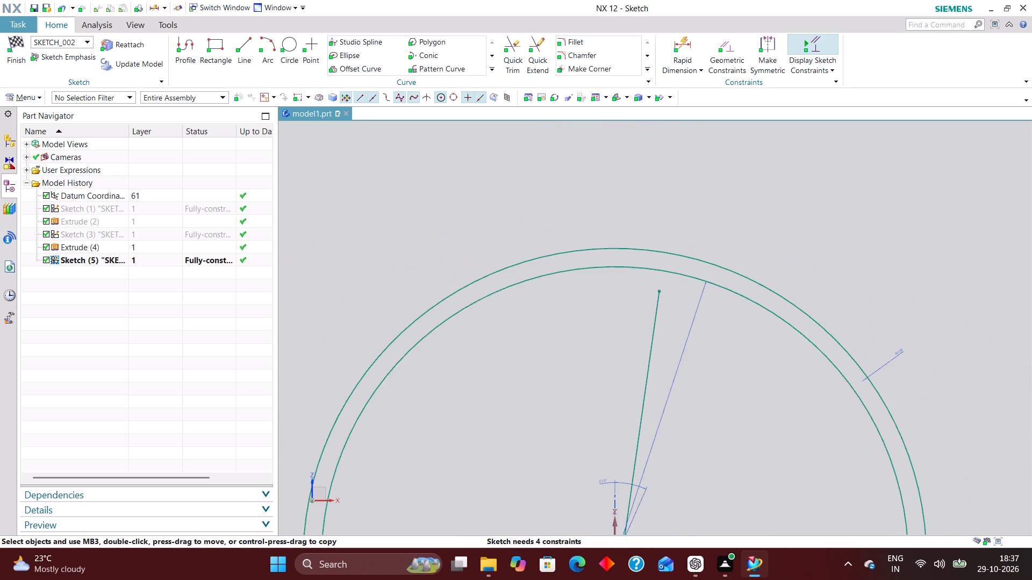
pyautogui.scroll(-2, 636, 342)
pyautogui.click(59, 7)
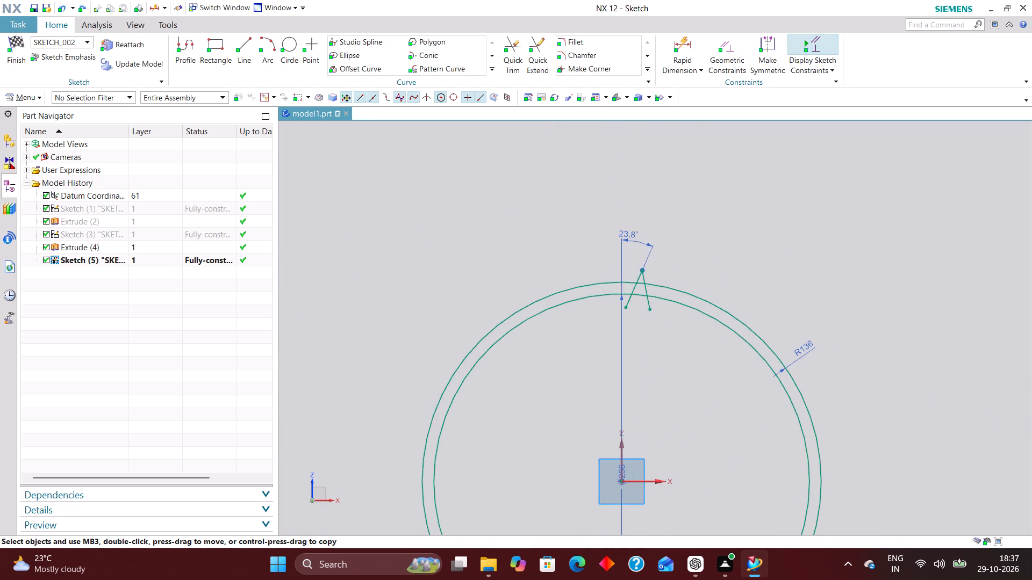
# Move the angle-dimensioned line until its lower end sits just beside the vertical axis, then lower the shared apex and narrow the other line's spread.
pyautogui.scroll(4, 625, 292)
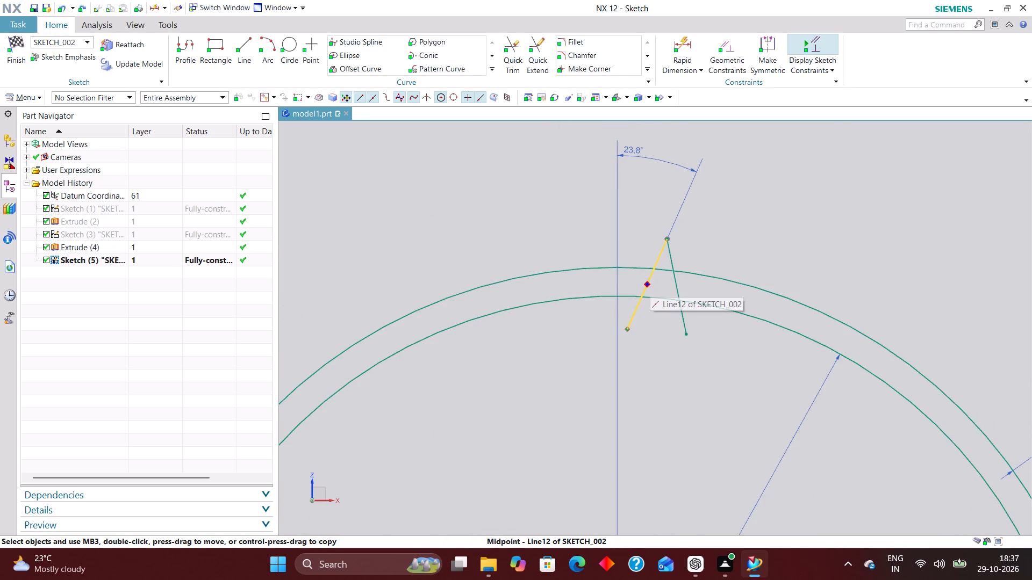
pyautogui.moveTo(658, 256); pyautogui.dragTo(648, 244)
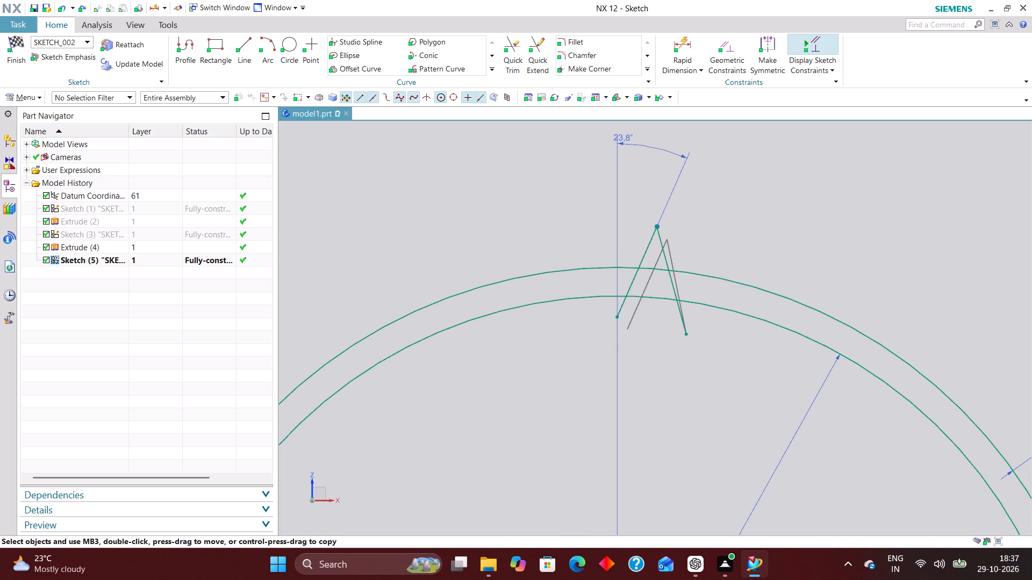
pyautogui.moveTo(648, 244); pyautogui.dragTo(648, 245)
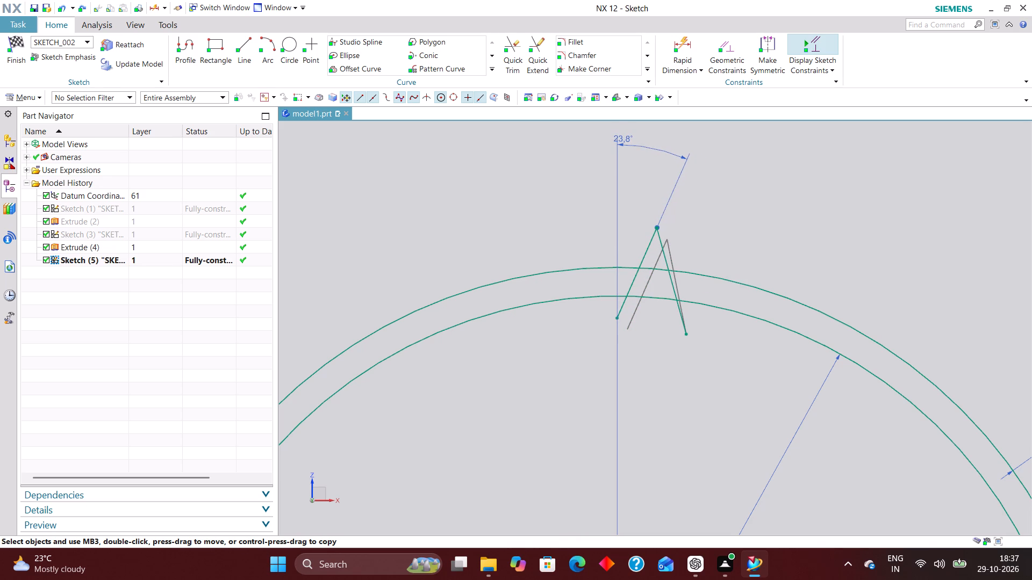
pyautogui.moveTo(648, 245); pyautogui.dragTo(649, 245)
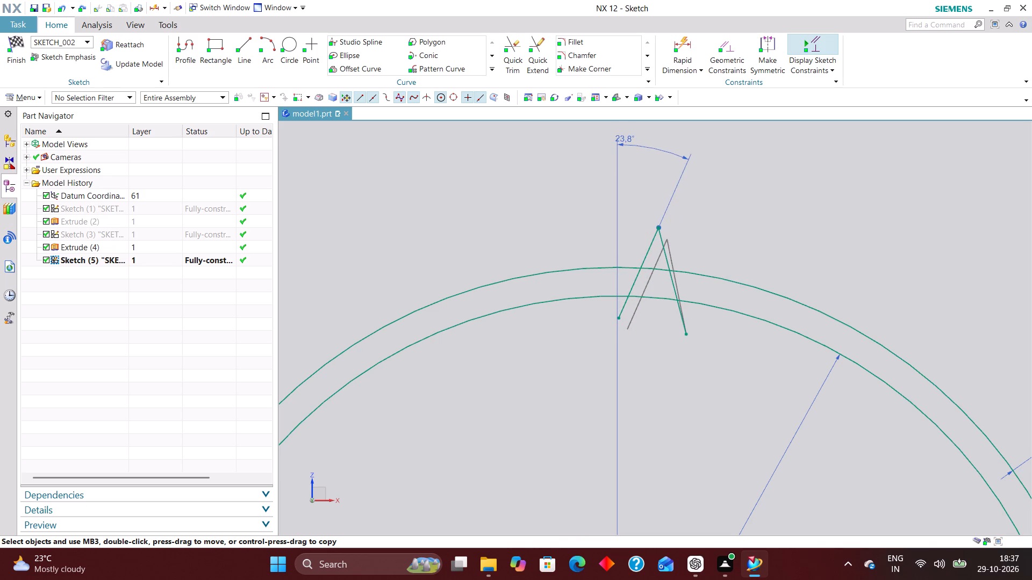
pyautogui.moveTo(649, 245); pyautogui.dragTo(650, 246)
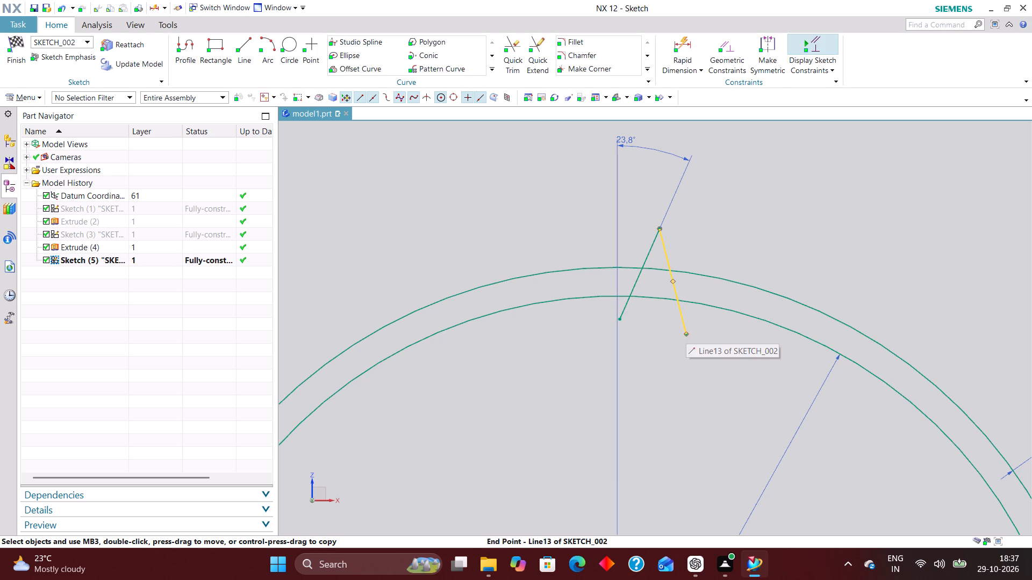
pyautogui.moveTo(685, 333); pyautogui.dragTo(681, 328)
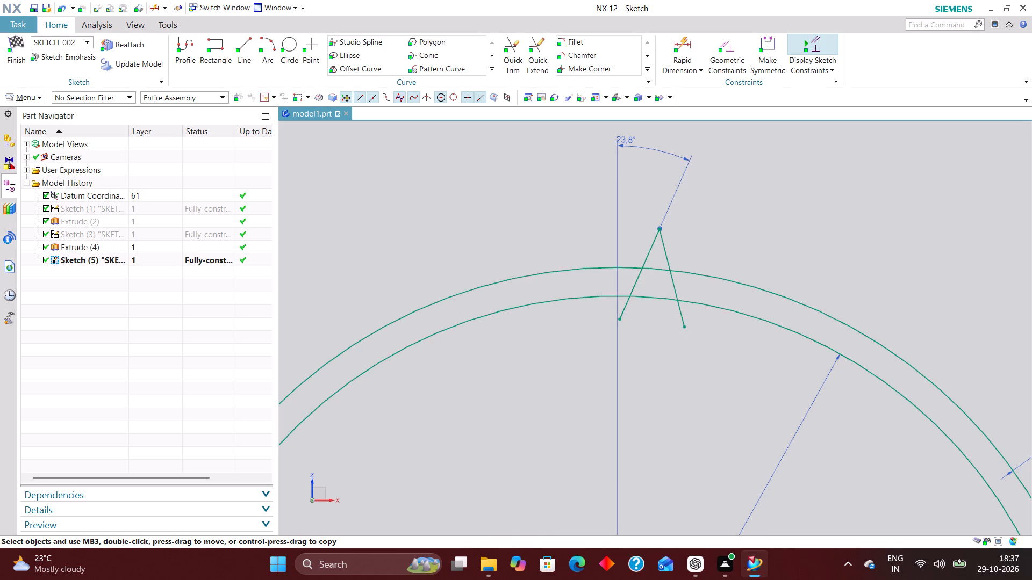
pyautogui.moveTo(662, 228); pyautogui.dragTo(654, 243)
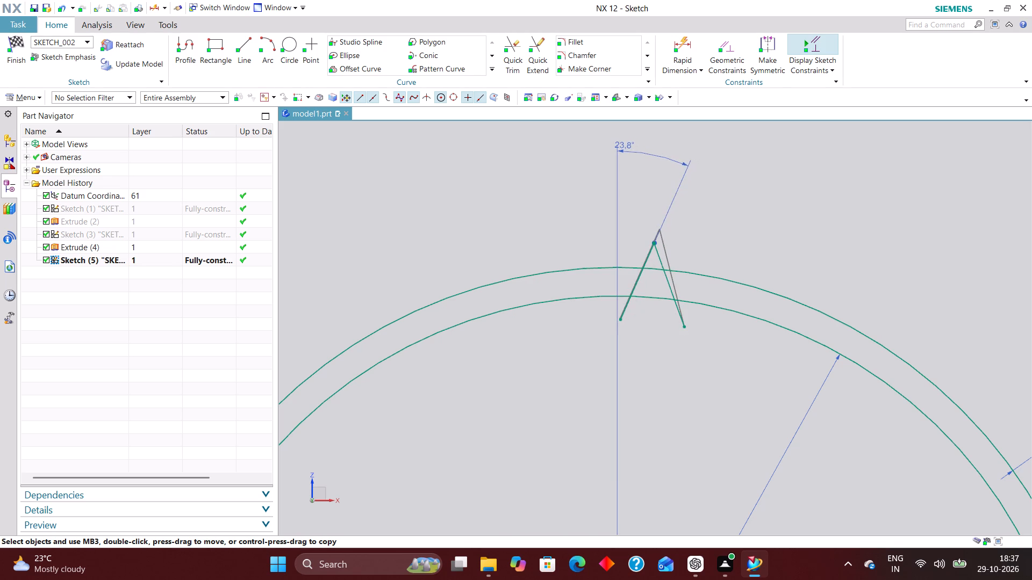
pyautogui.moveTo(654, 243); pyautogui.dragTo(654, 240)
pyautogui.moveTo(683, 331); pyautogui.dragTo(672, 319)
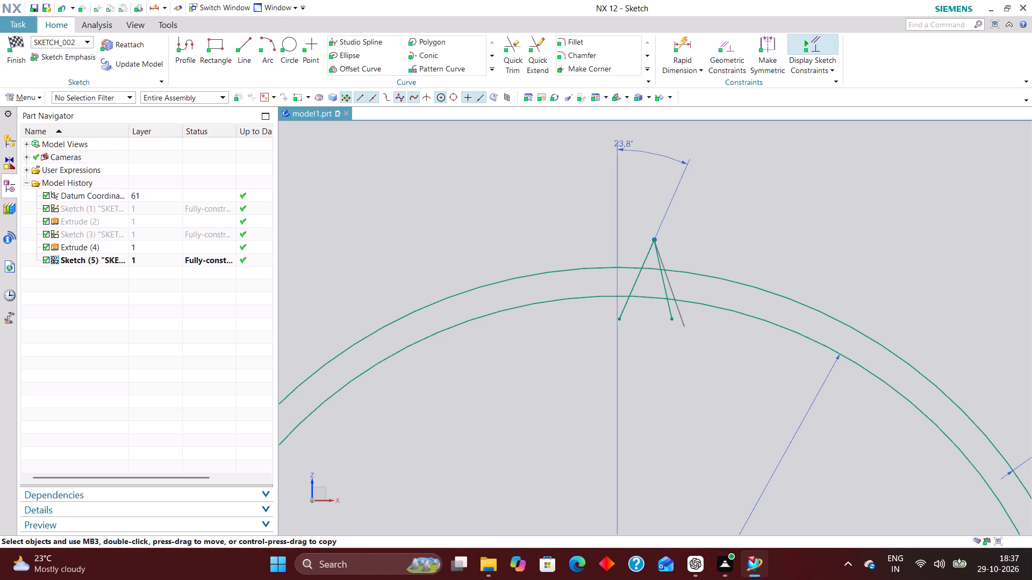
pyautogui.moveTo(672, 319); pyautogui.dragTo(675, 319)
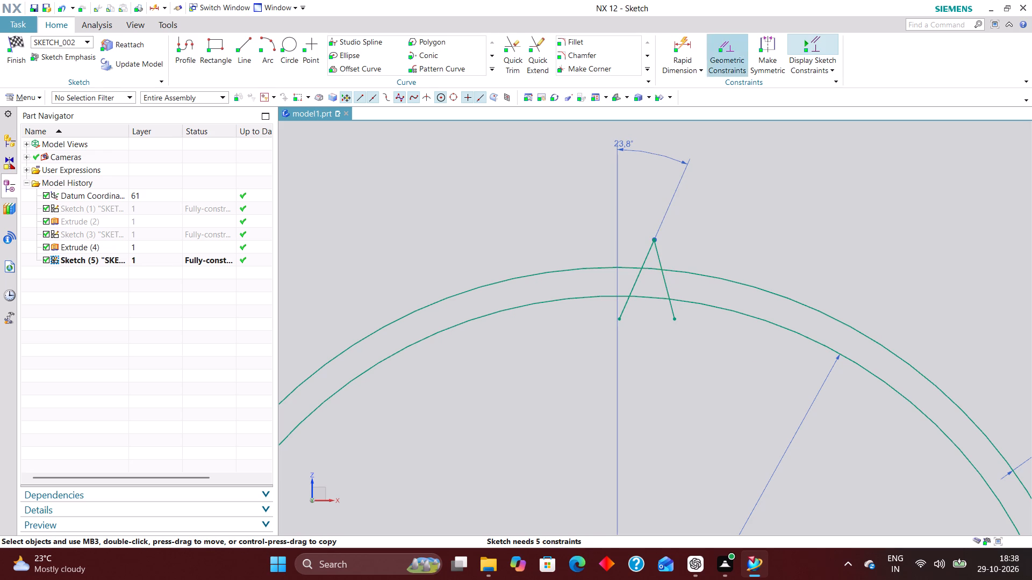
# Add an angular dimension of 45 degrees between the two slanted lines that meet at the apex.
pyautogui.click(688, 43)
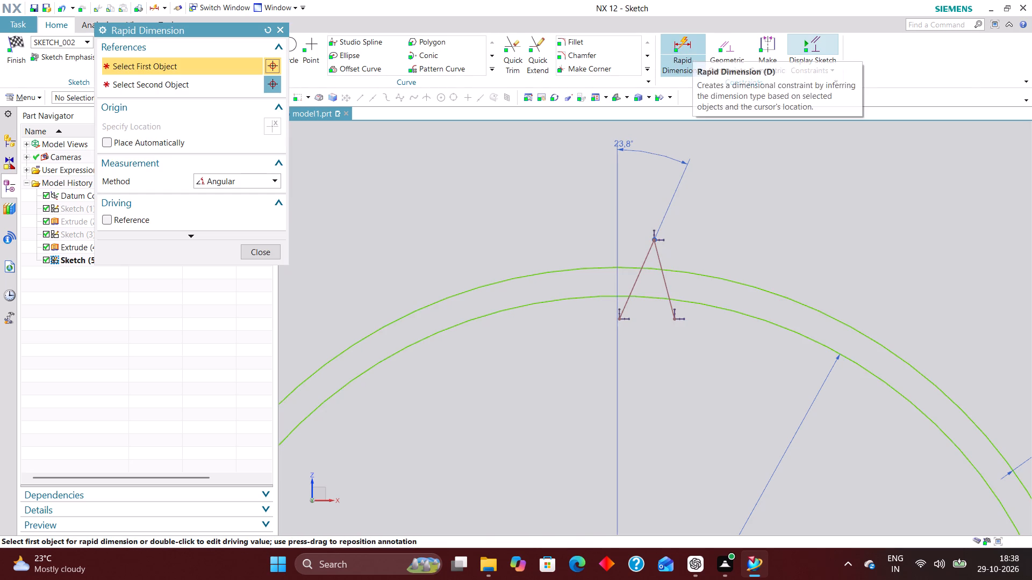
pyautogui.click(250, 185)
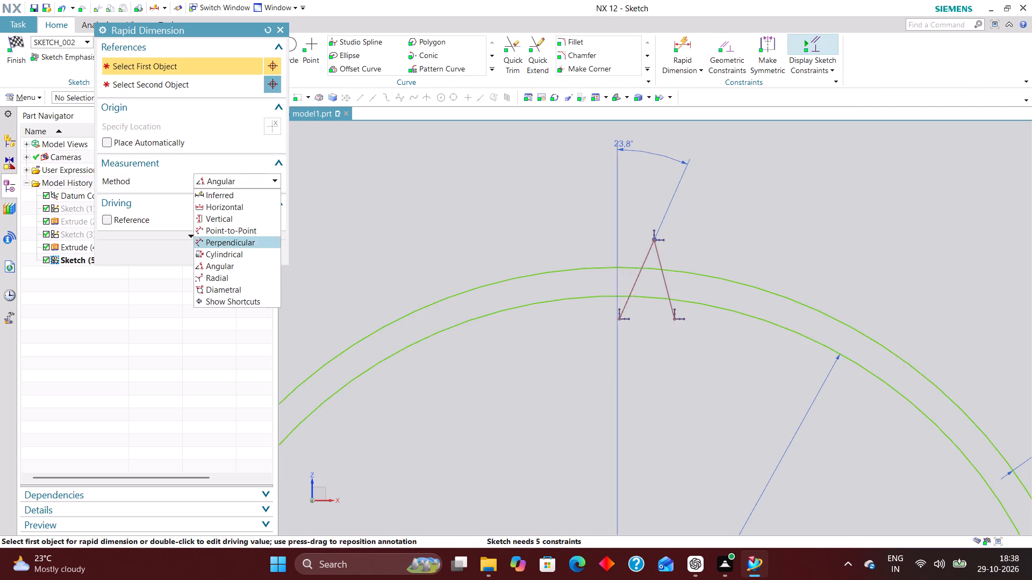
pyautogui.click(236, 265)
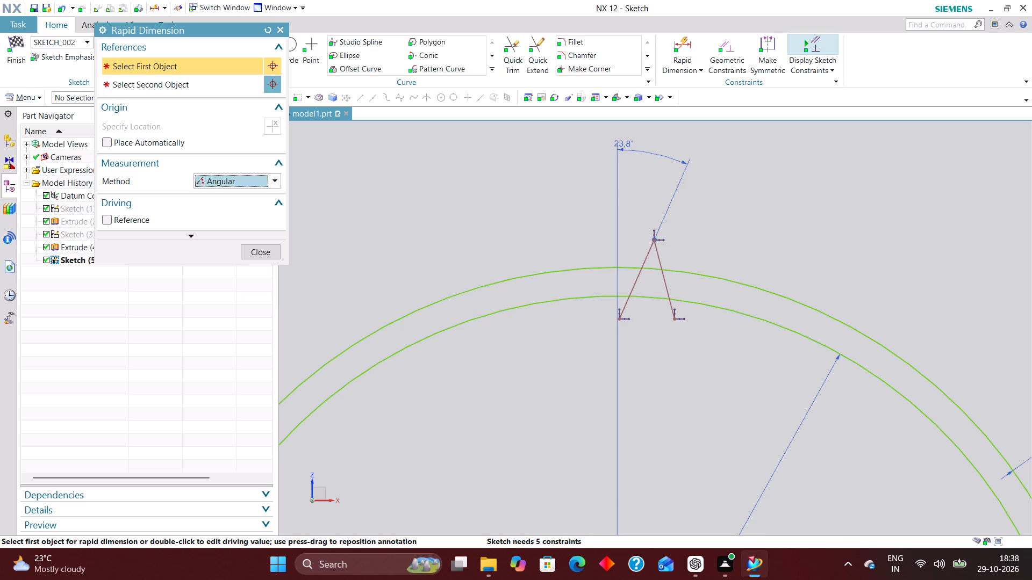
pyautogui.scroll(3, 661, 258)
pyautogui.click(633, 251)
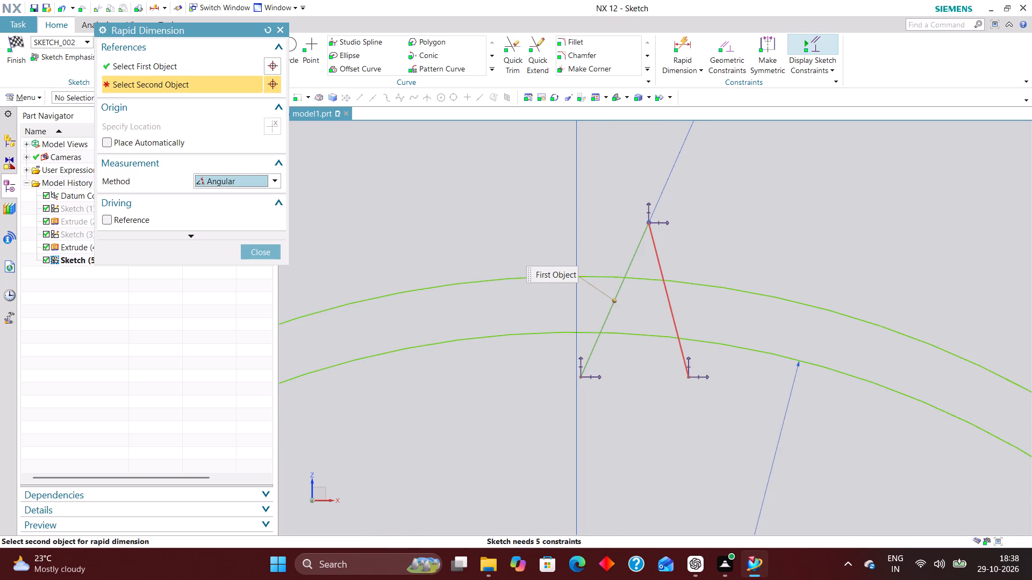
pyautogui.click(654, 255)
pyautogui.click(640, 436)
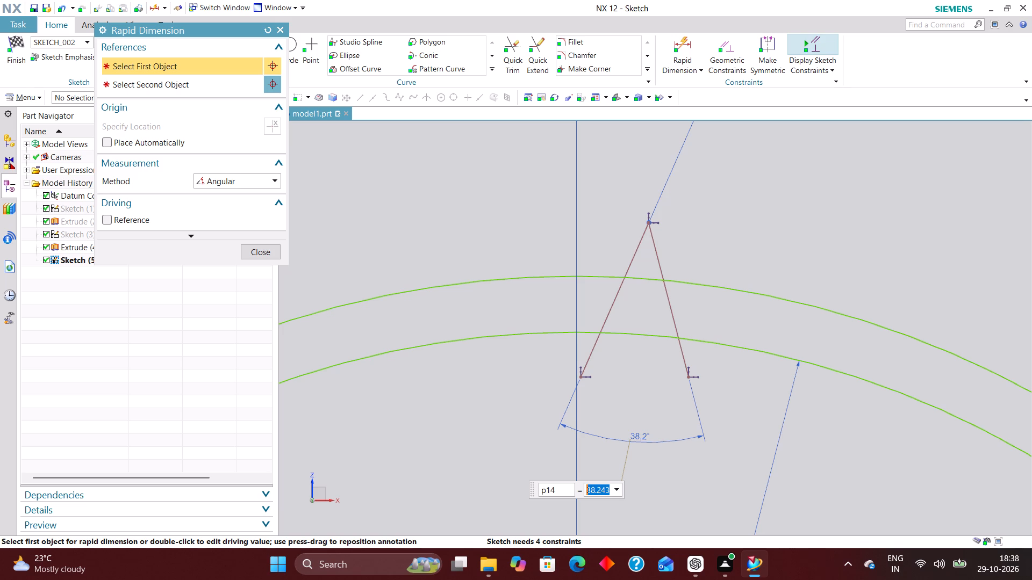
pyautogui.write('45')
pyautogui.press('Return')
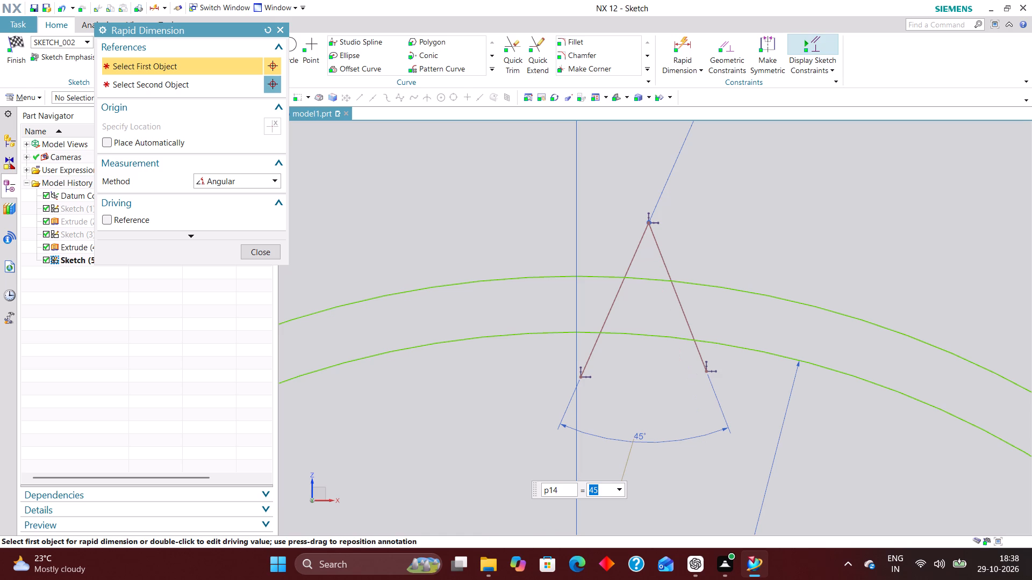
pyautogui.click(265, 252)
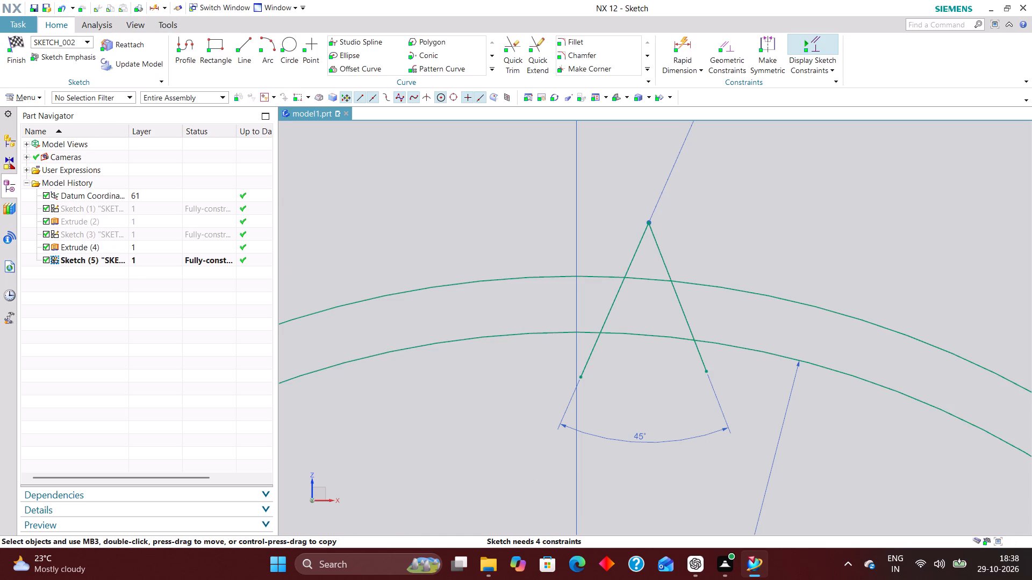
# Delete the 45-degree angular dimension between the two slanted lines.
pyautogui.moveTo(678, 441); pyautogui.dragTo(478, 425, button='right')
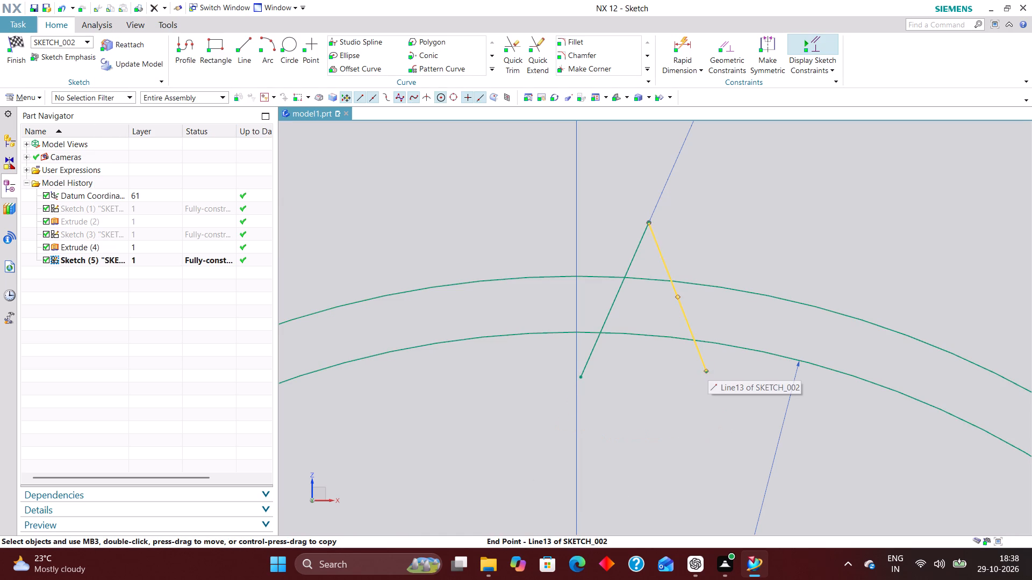
# Lower the shared apex along the angle-dimensioned line and bring the other line's lower end inward and slightly up to narrow the wedge.
pyautogui.moveTo(707, 371); pyautogui.dragTo(683, 387)
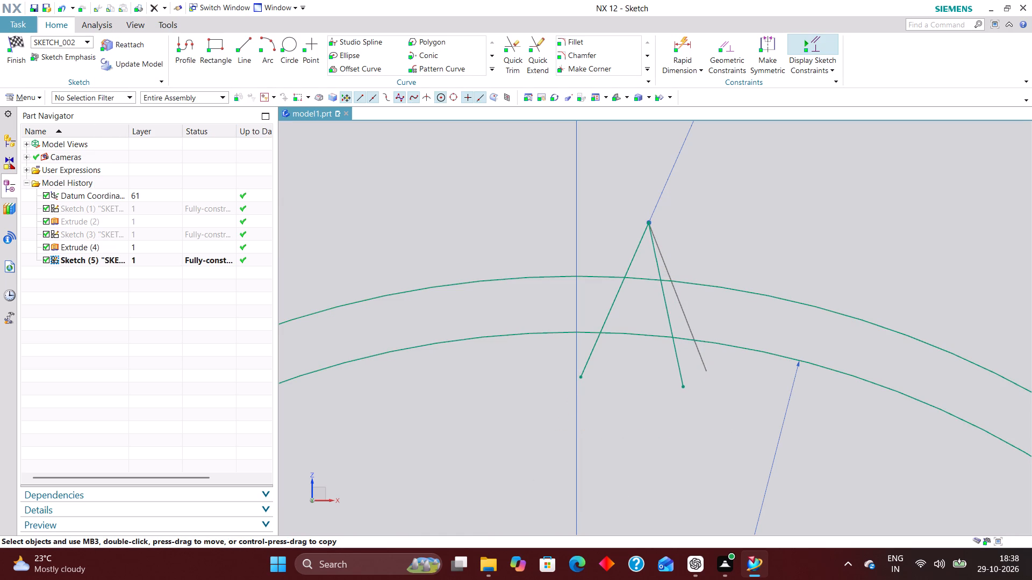
pyautogui.moveTo(683, 387); pyautogui.dragTo(683, 389)
pyautogui.moveTo(649, 223); pyautogui.dragTo(643, 242)
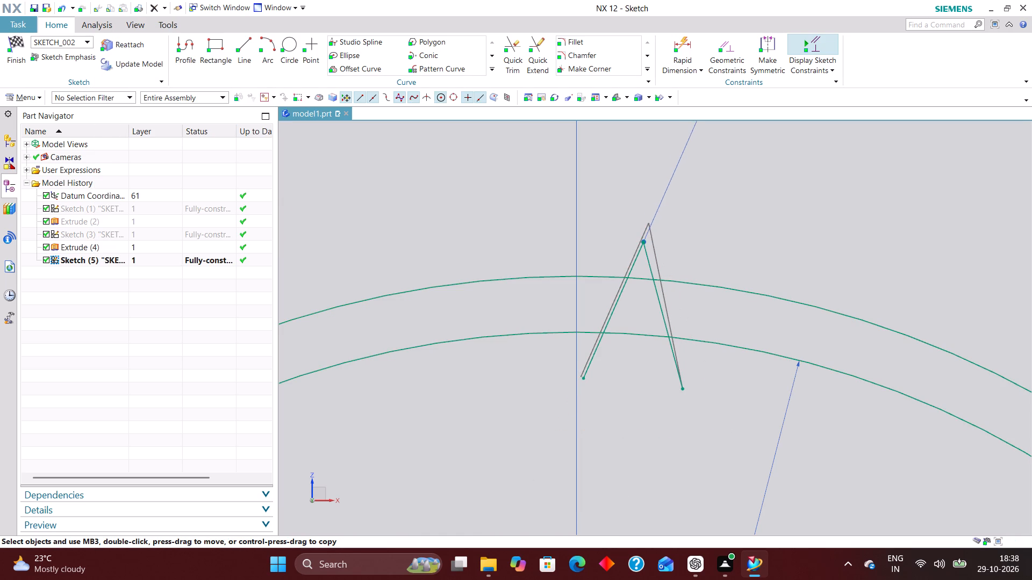
pyautogui.moveTo(643, 242); pyautogui.dragTo(640, 242)
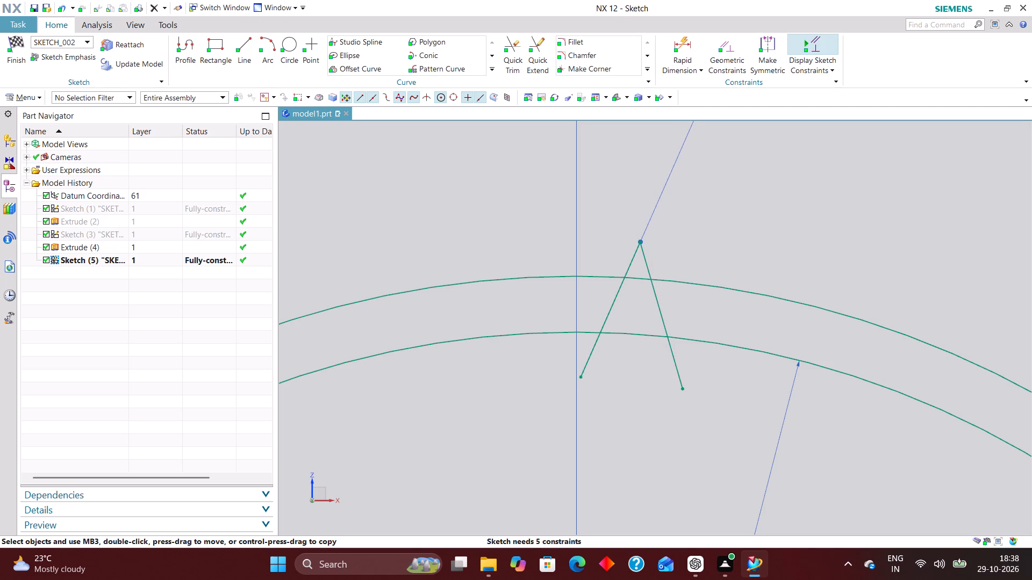
pyautogui.moveTo(683, 394); pyautogui.dragTo(674, 383)
pyautogui.moveTo(680, 382); pyautogui.dragTo(665, 370)
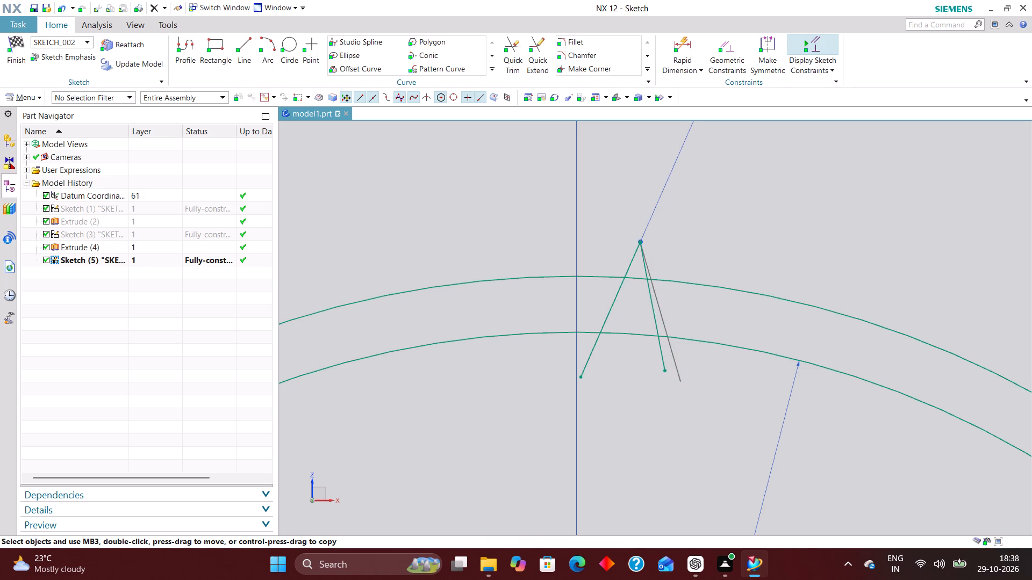
pyautogui.moveTo(665, 370); pyautogui.dragTo(678, 373)
# Raise the angle-dimensioned line's lower end slightly and swing the other line's lower end inward, keeping both ends just inside the inner circle.
pyautogui.moveTo(584, 373); pyautogui.dragTo(589, 365)
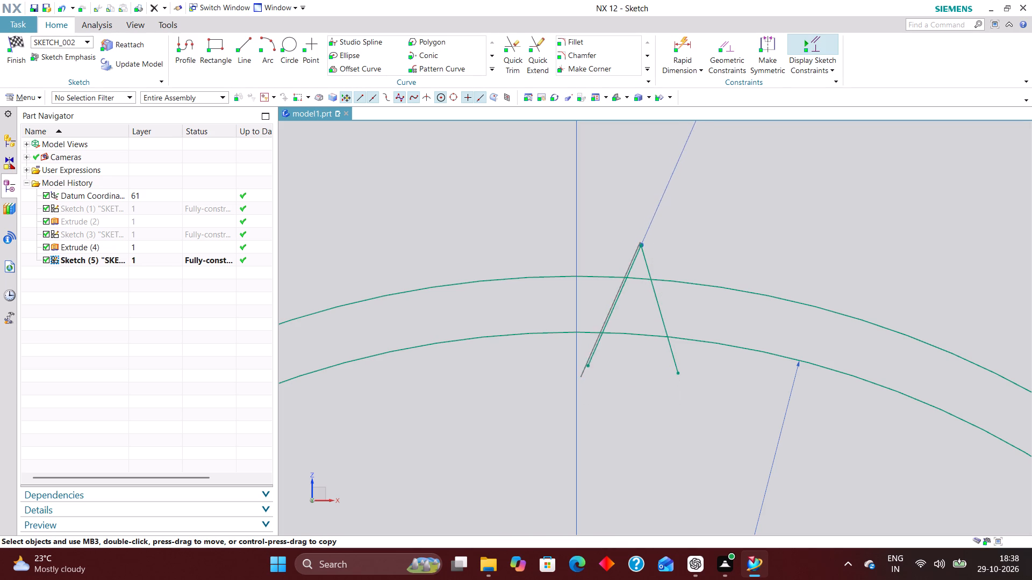
pyautogui.moveTo(589, 365); pyautogui.dragTo(586, 364)
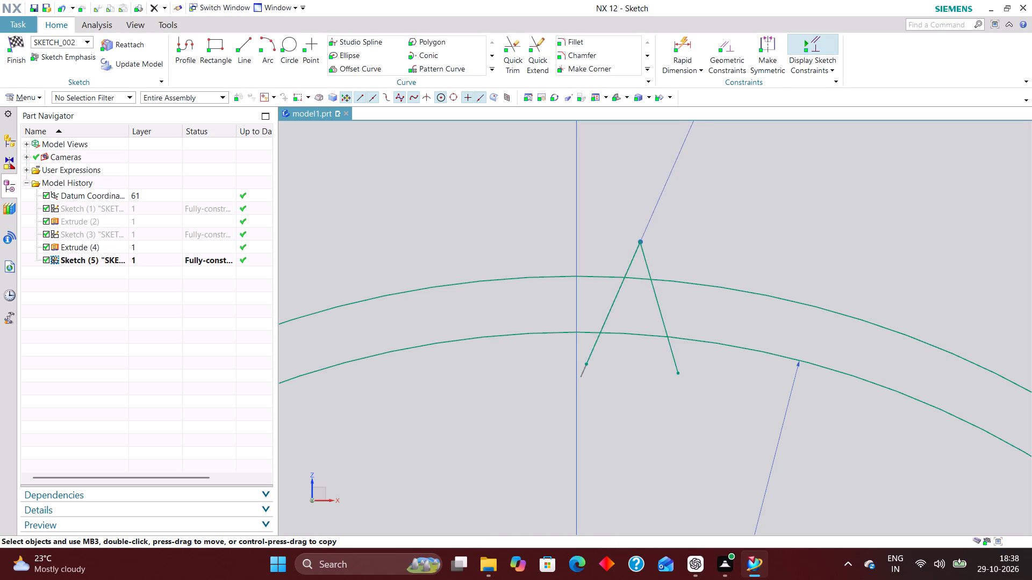
pyautogui.moveTo(586, 364); pyautogui.dragTo(587, 368)
pyautogui.scroll(-2, 623, 344)
pyautogui.scroll(2, 665, 376)
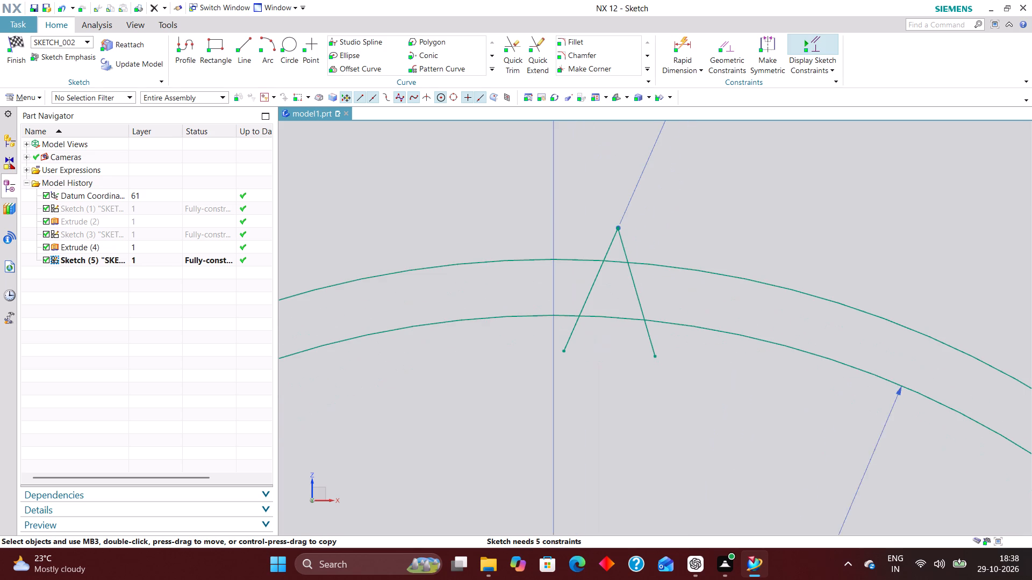
pyautogui.moveTo(656, 359); pyautogui.dragTo(644, 352)
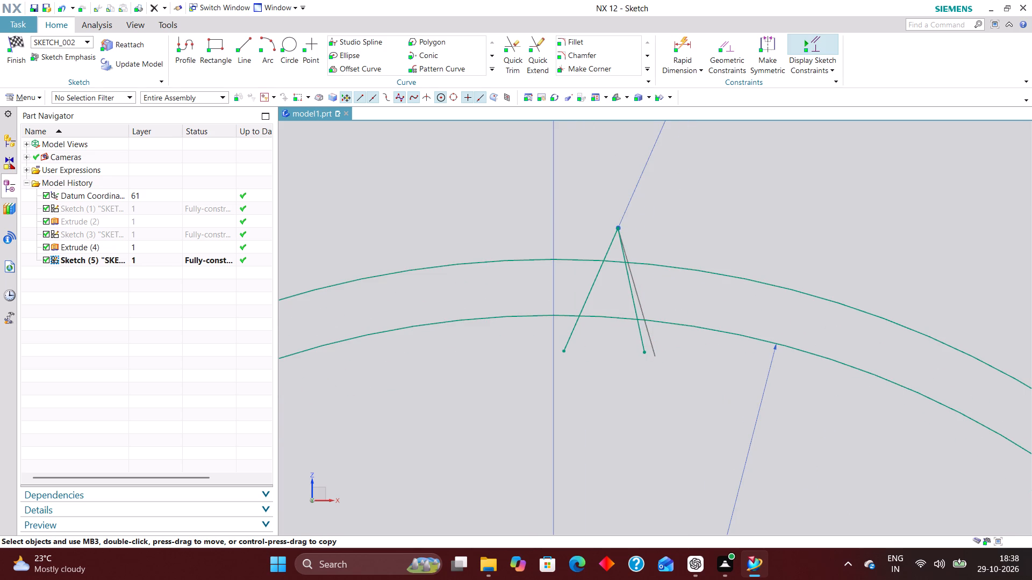
pyautogui.moveTo(644, 352); pyautogui.dragTo(646, 352)
# Shift the angle-dimensioned line slightly closer to the vertical axis, with its lower end raised nearer the inner circle.
pyautogui.scroll(-3, 663, 381)
pyautogui.scroll(3, 645, 343)
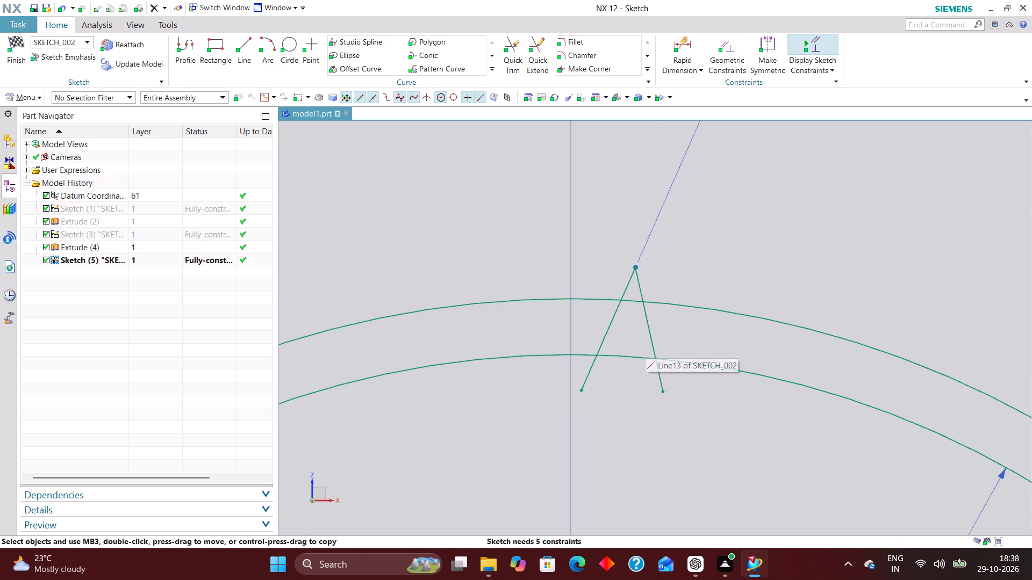
pyautogui.scroll(-2, 621, 286)
pyautogui.scroll(4, 609, 353)
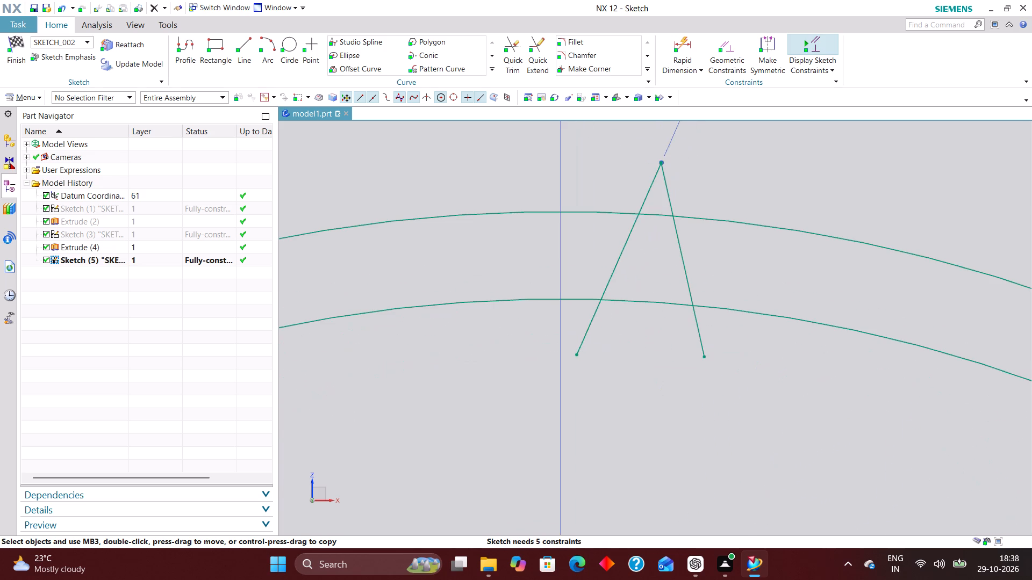
pyautogui.moveTo(577, 357); pyautogui.dragTo(562, 355)
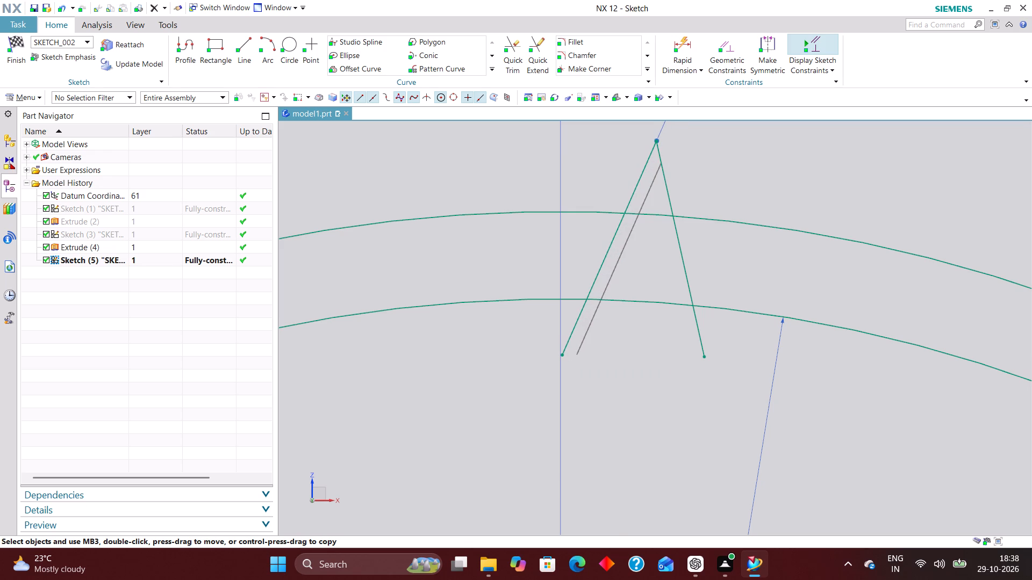
pyautogui.moveTo(562, 355); pyautogui.dragTo(564, 356)
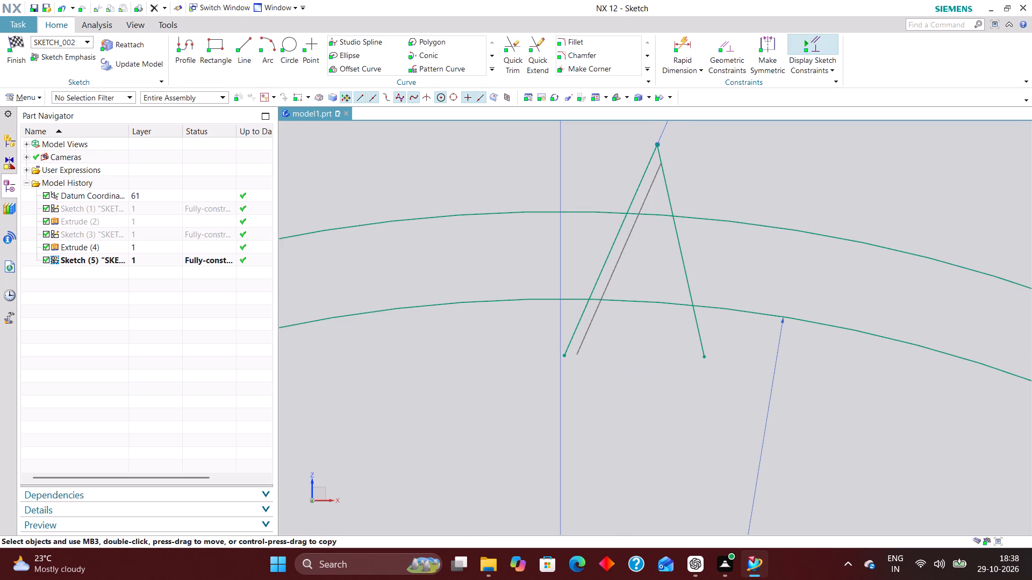
pyautogui.moveTo(564, 356); pyautogui.dragTo(566, 355)
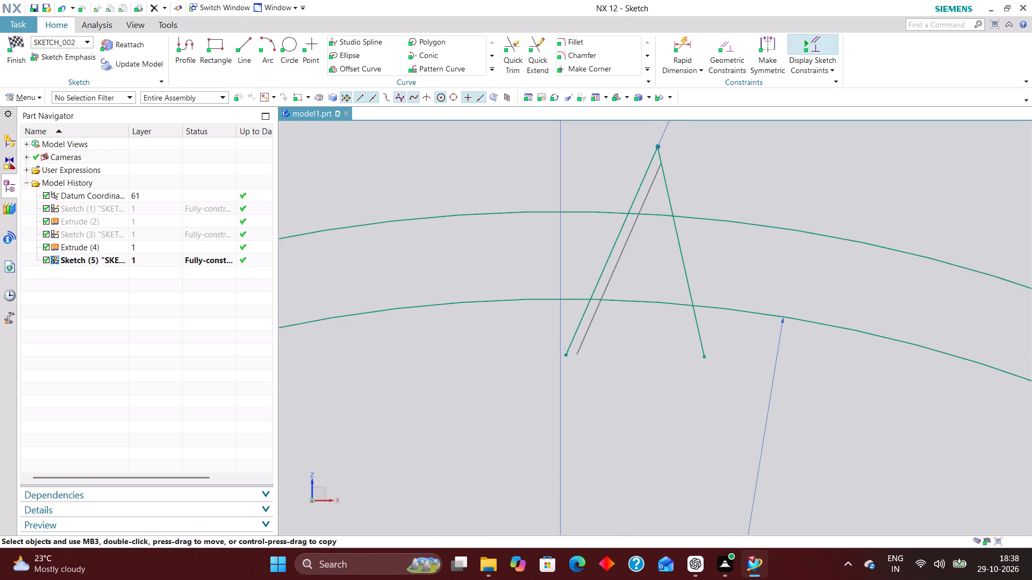
pyautogui.moveTo(566, 355); pyautogui.dragTo(580, 350)
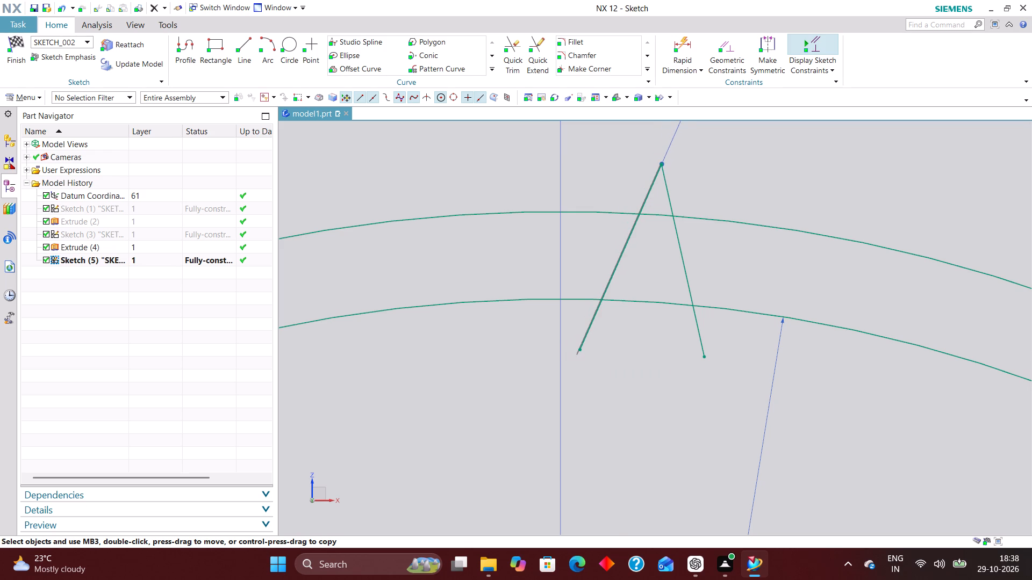
pyautogui.moveTo(580, 350); pyautogui.dragTo(574, 343)
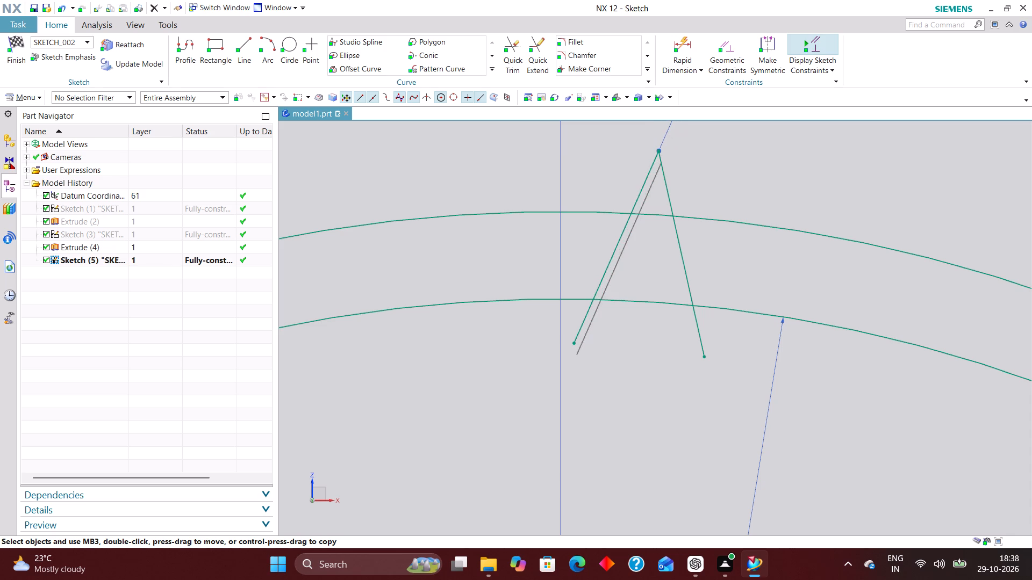
pyautogui.moveTo(574, 343); pyautogui.dragTo(572, 343)
# Shorten the other slanted line and swing its lower end inward, level with the angle-dimensioned line's lower end.
pyautogui.moveTo(701, 356); pyautogui.dragTo(683, 342)
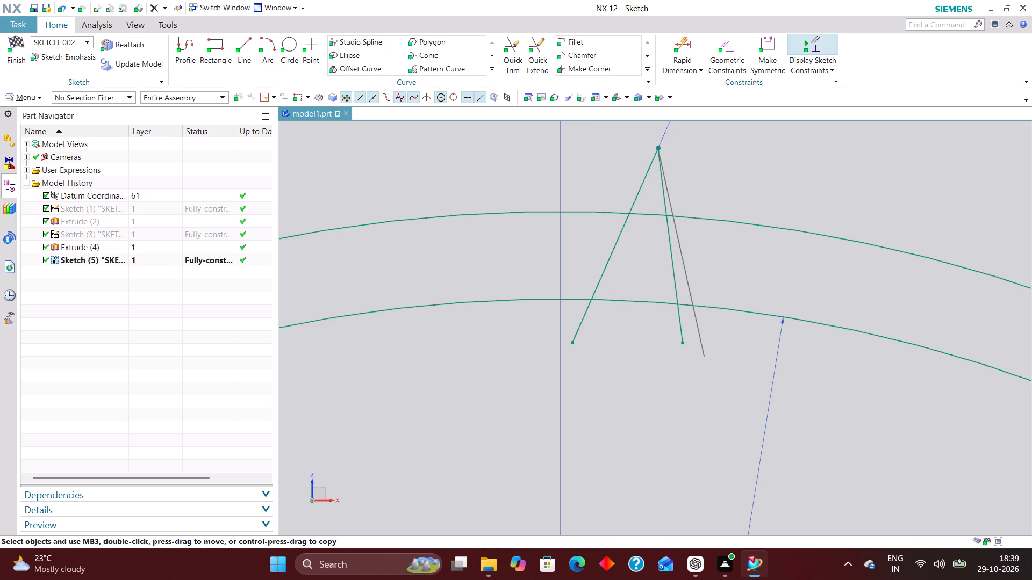
pyautogui.moveTo(683, 342); pyautogui.dragTo(686, 340)
pyautogui.scroll(-2, 672, 384)
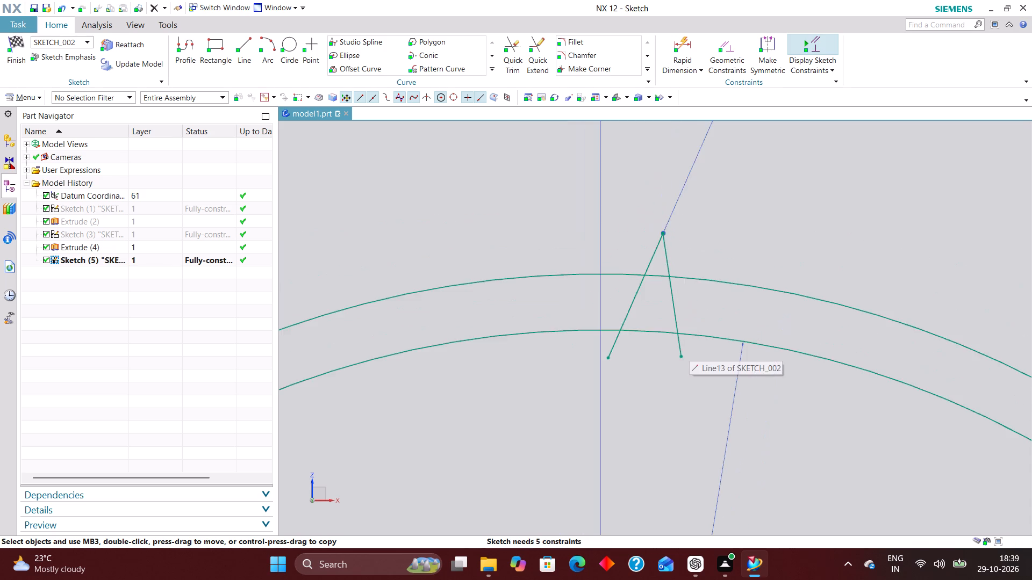
pyautogui.scroll(-2, 671, 390)
pyautogui.scroll(1, 696, 343)
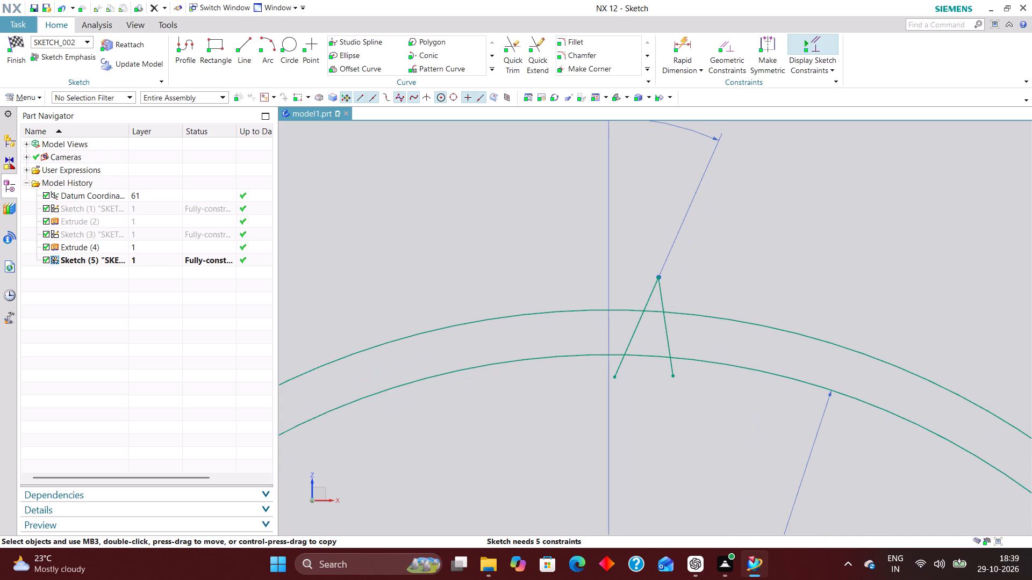
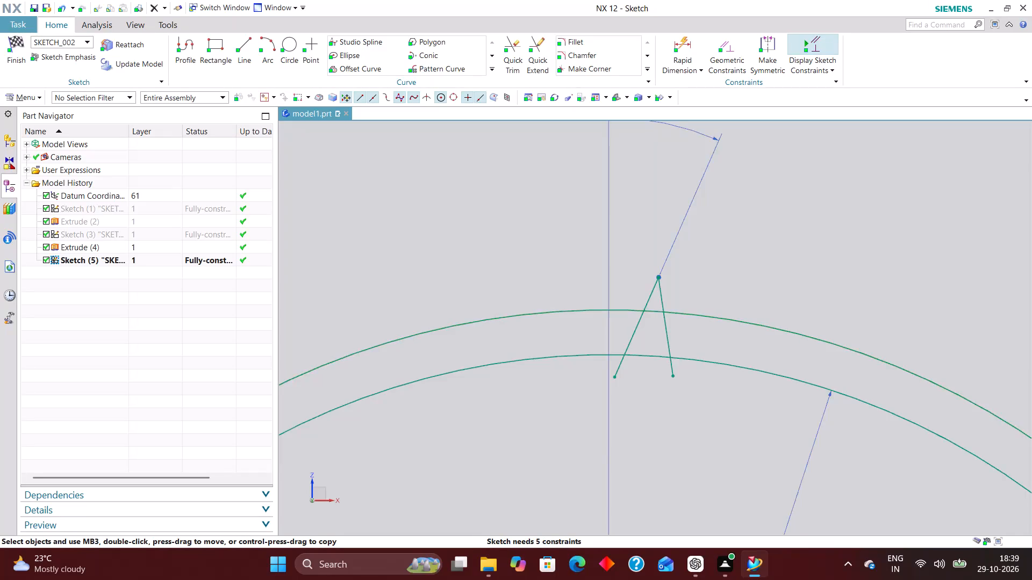
# Swing the lower end of the slanted line without the angle dimension slightly outward, away from the vertical axis, keeping it just inside the inner circle.
pyautogui.scroll(-2, 665, 337)
pyautogui.scroll(4, 651, 353)
pyautogui.moveTo(704, 383); pyautogui.dragTo(710, 392)
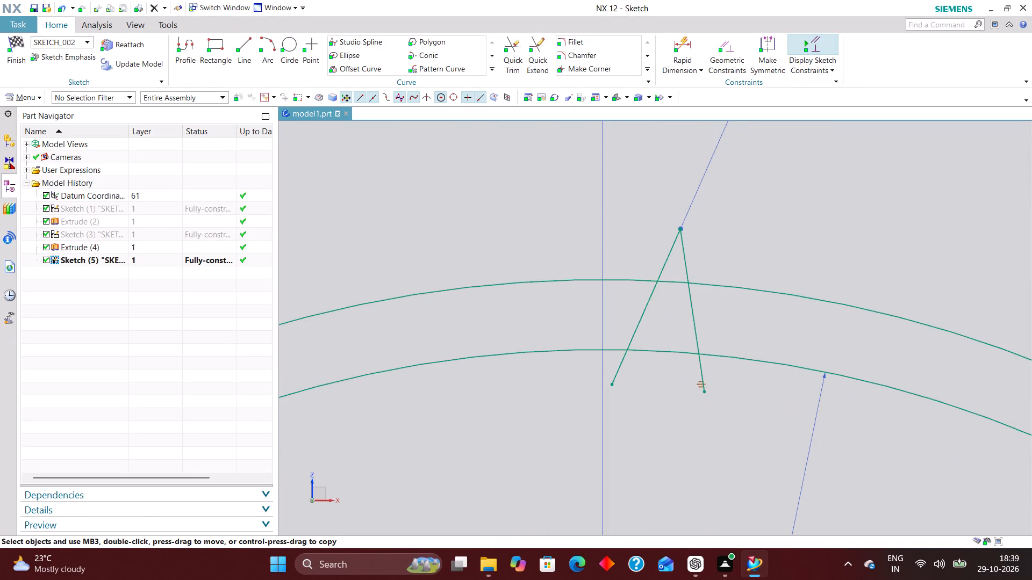
pyautogui.moveTo(710, 392); pyautogui.dragTo(713, 389)
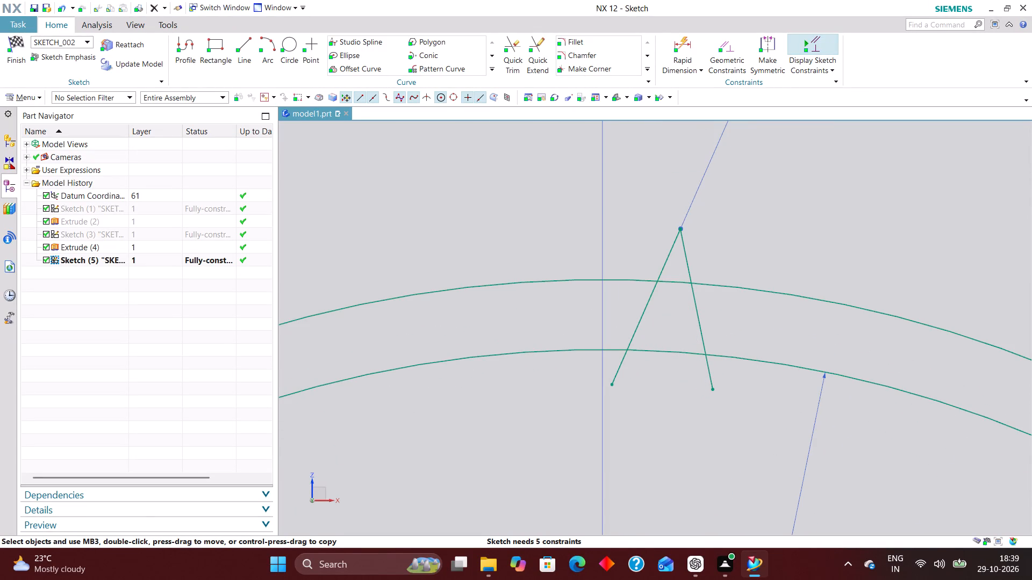
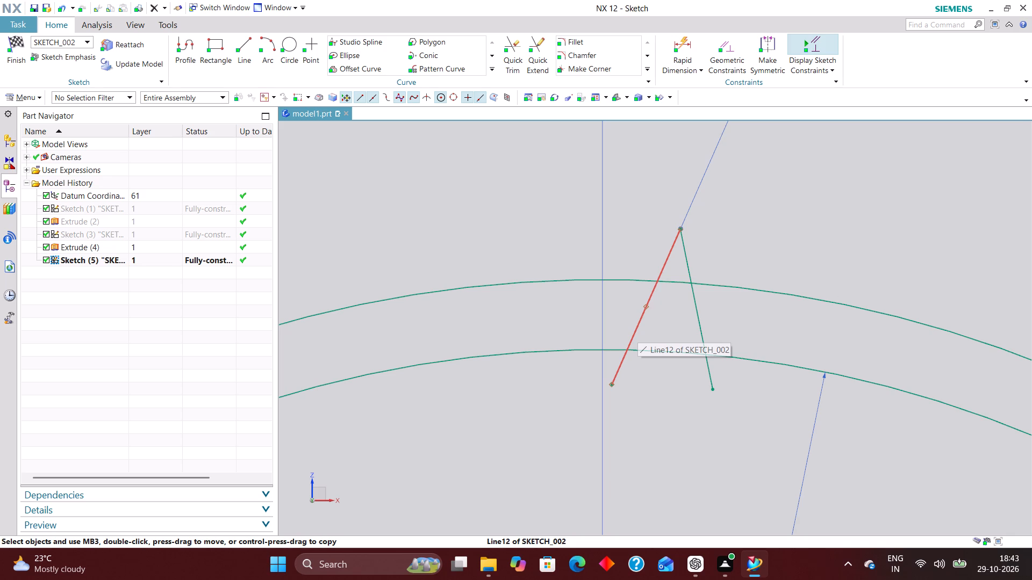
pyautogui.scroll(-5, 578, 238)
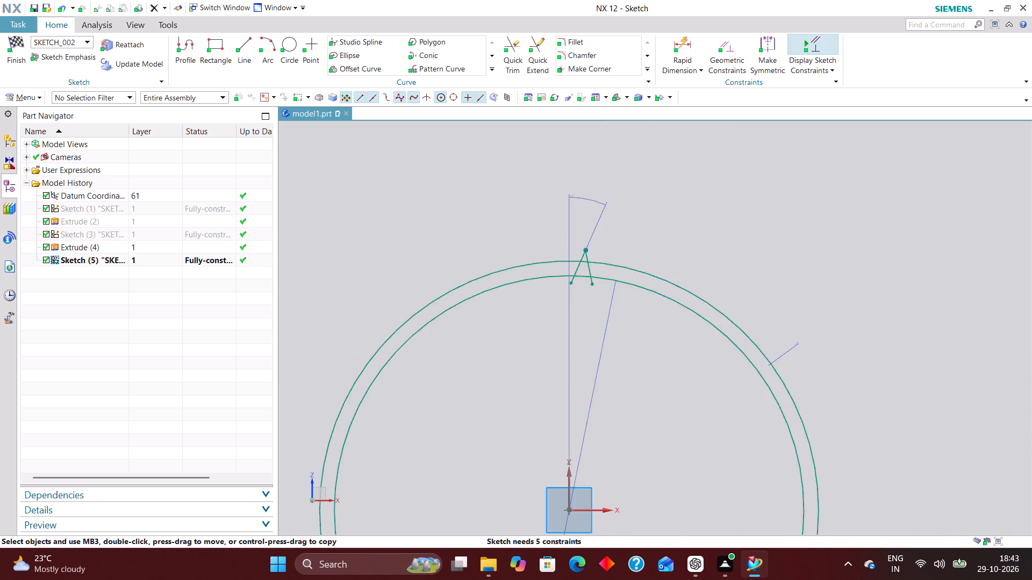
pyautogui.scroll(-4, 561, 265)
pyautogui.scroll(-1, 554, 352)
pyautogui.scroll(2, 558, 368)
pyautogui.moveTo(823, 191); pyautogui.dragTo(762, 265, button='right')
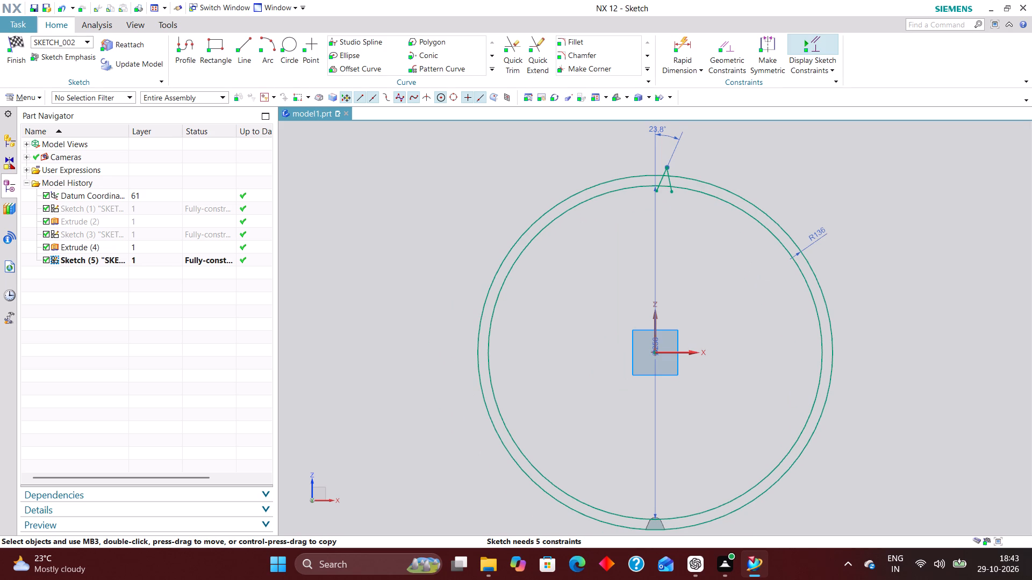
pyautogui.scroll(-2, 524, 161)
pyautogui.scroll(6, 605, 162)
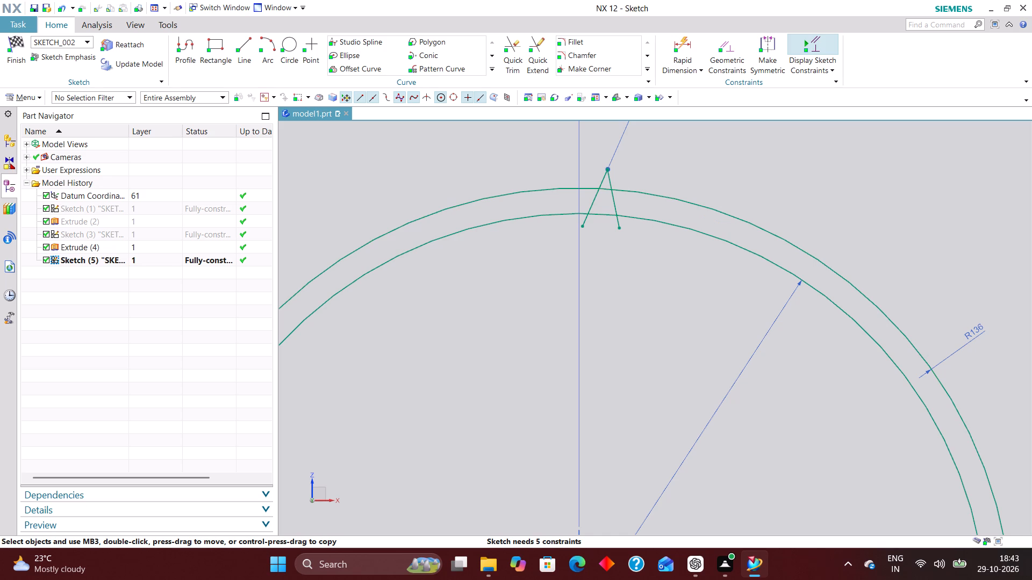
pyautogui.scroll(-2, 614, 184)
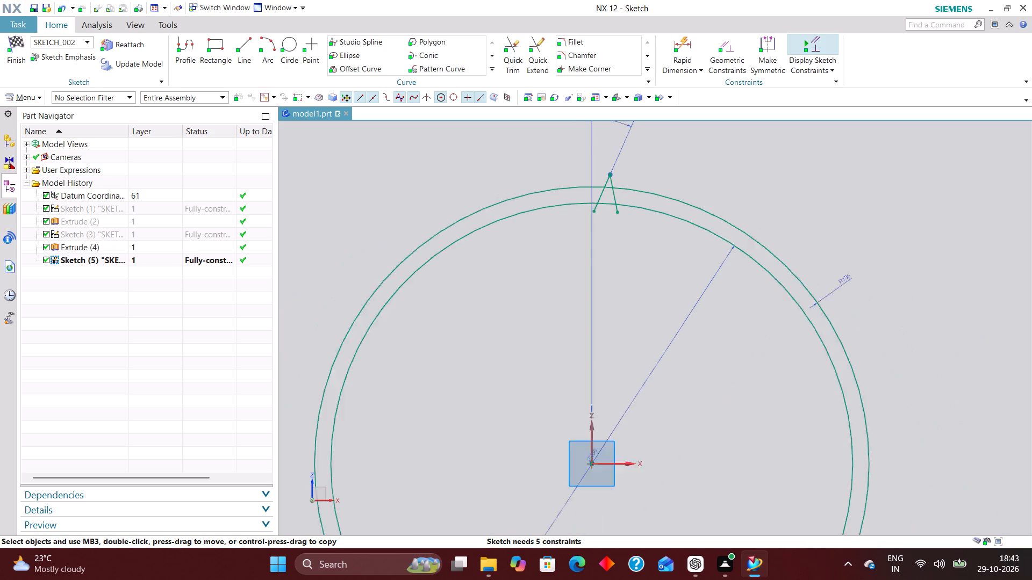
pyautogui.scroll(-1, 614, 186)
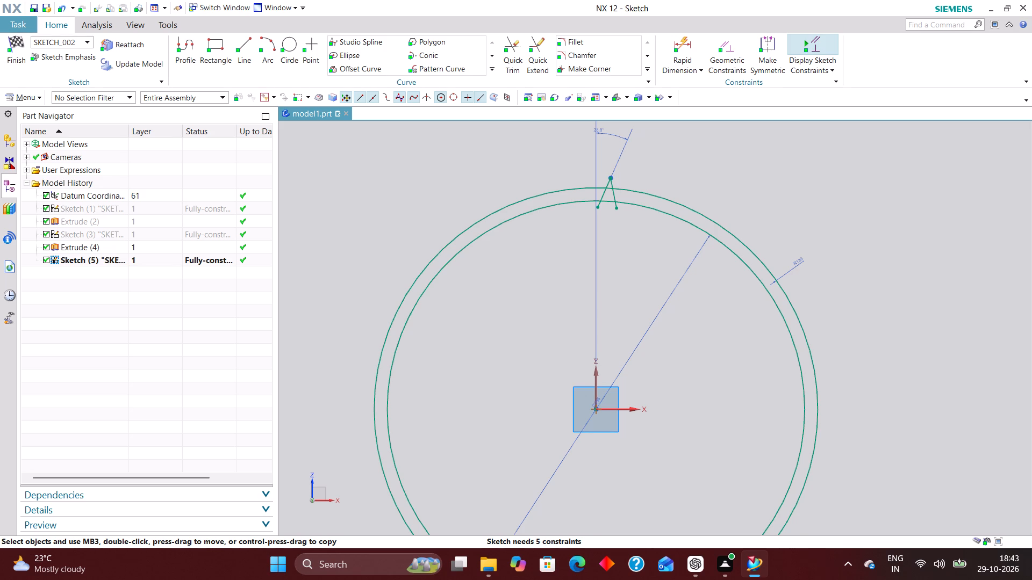
# Lower the shared apex of the two slanted lines until it sits just above the 136 mm radius outer circle.
pyautogui.scroll(4, 601, 157)
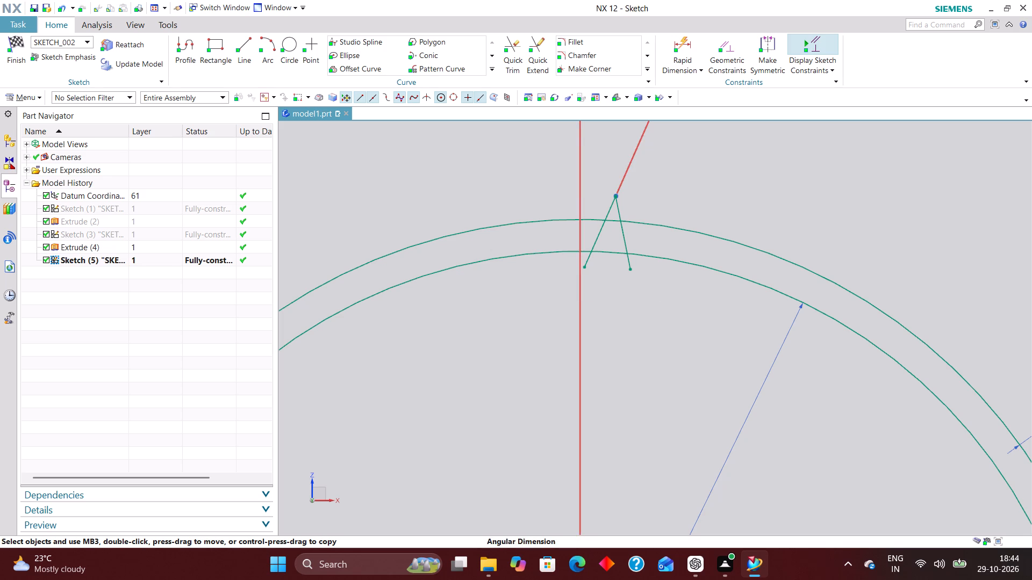
pyautogui.scroll(3, 640, 207)
pyautogui.scroll(3, 585, 224)
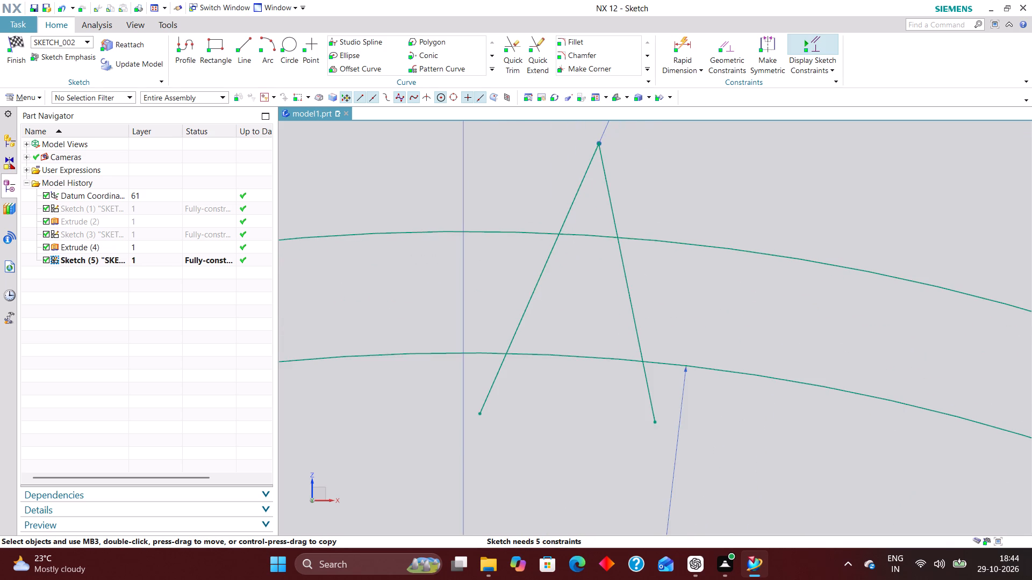
pyautogui.scroll(-4, 639, 211)
pyautogui.scroll(3, 620, 192)
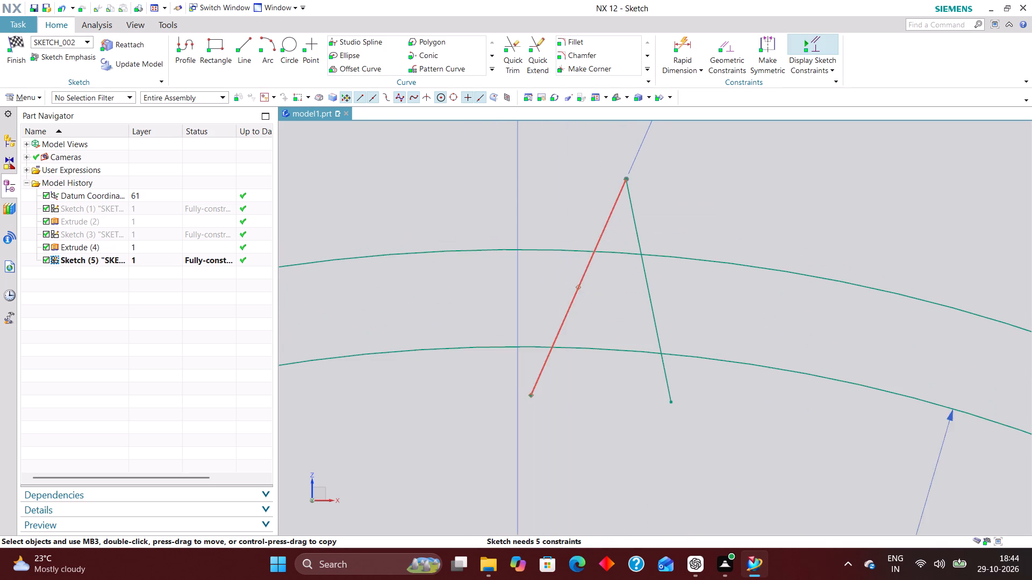
pyautogui.moveTo(625, 178); pyautogui.dragTo(613, 240)
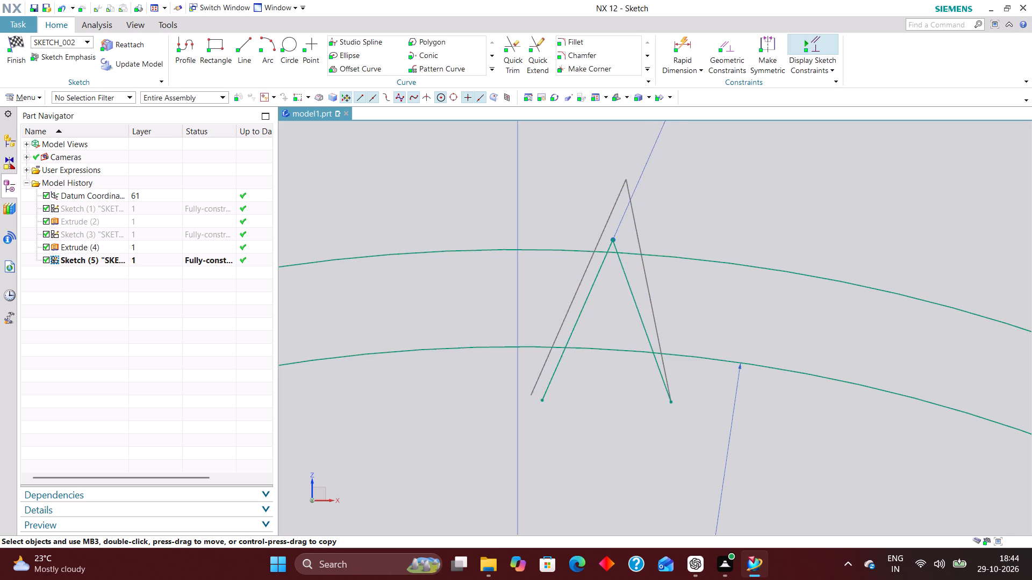
pyautogui.moveTo(613, 240); pyautogui.dragTo(614, 248)
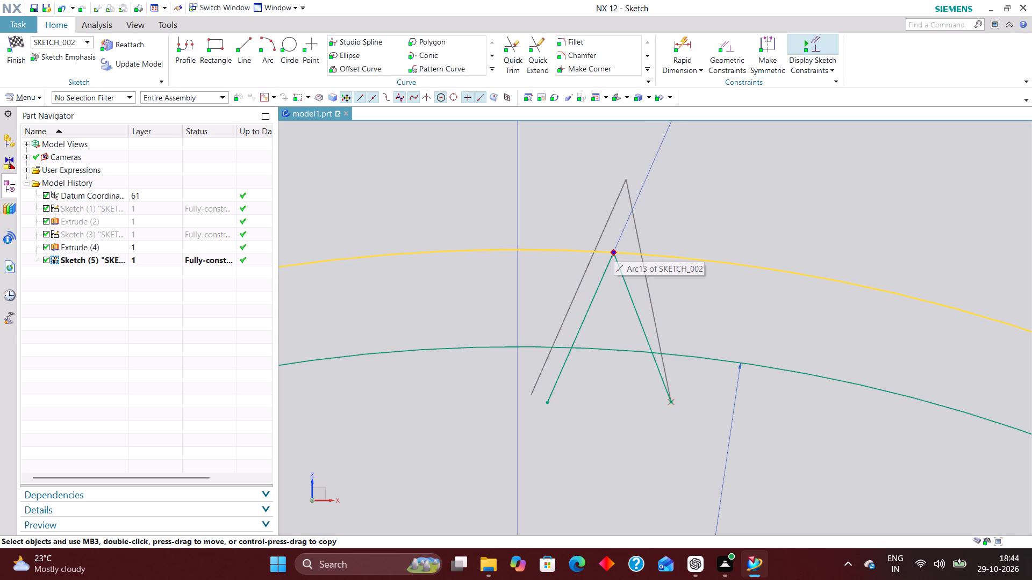
pyautogui.moveTo(614, 248); pyautogui.dragTo(616, 236)
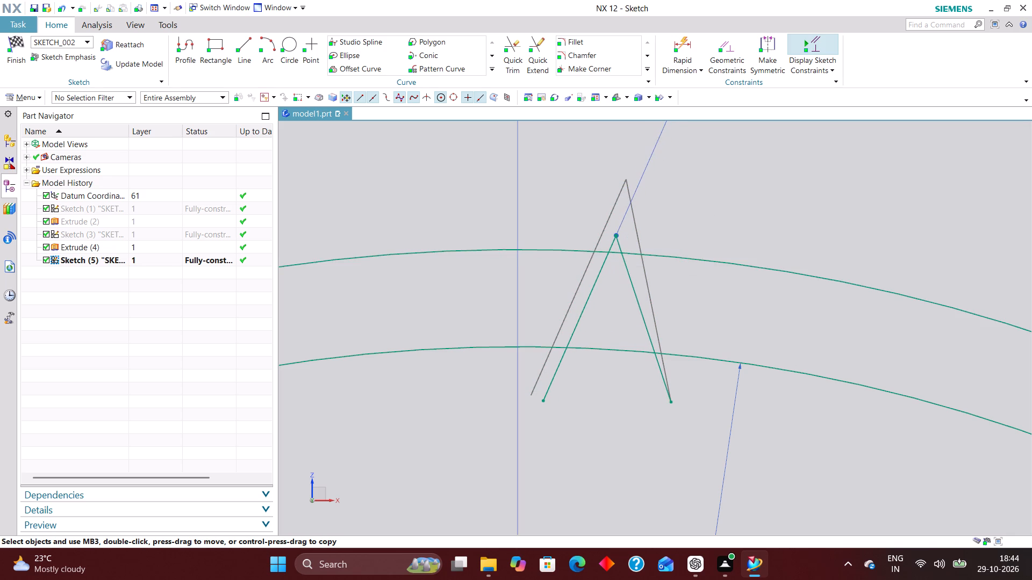
pyautogui.moveTo(616, 236); pyautogui.dragTo(613, 232)
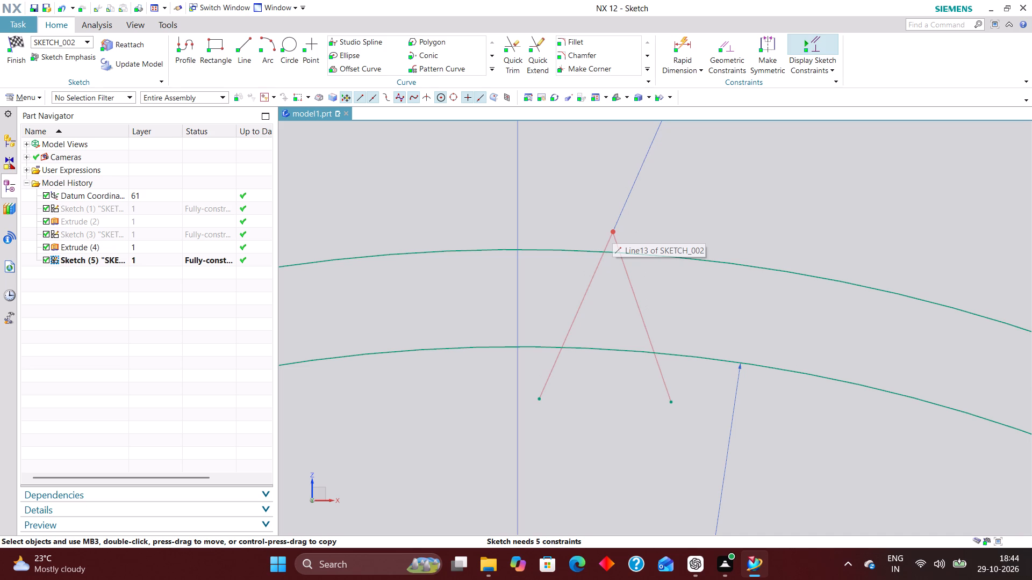
# Swing the lower end of the slanted line without the angle dimension slightly inward, toward the other slanted line.
pyautogui.moveTo(673, 407); pyautogui.dragTo(661, 405)
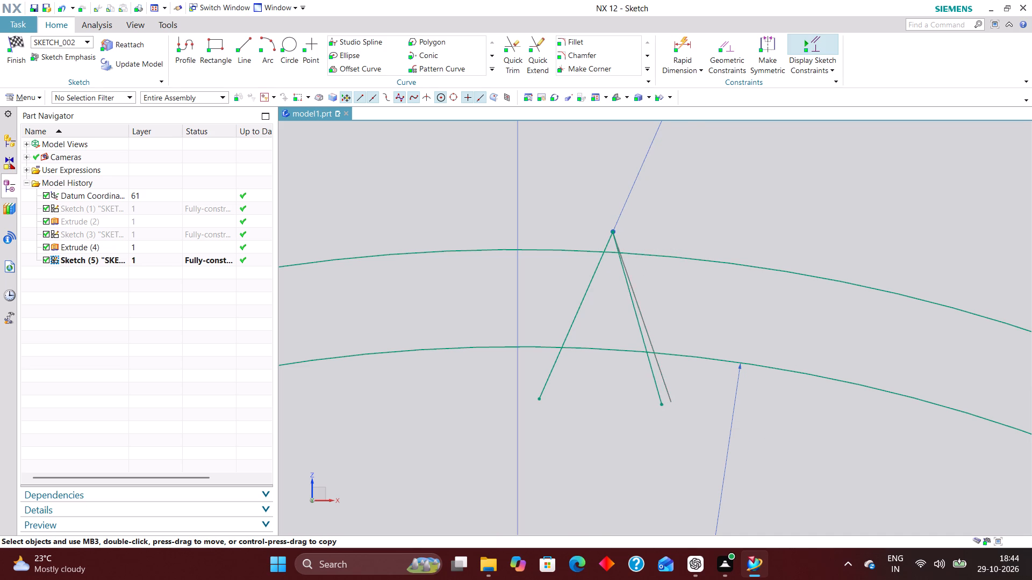
pyautogui.moveTo(661, 405); pyautogui.dragTo(661, 406)
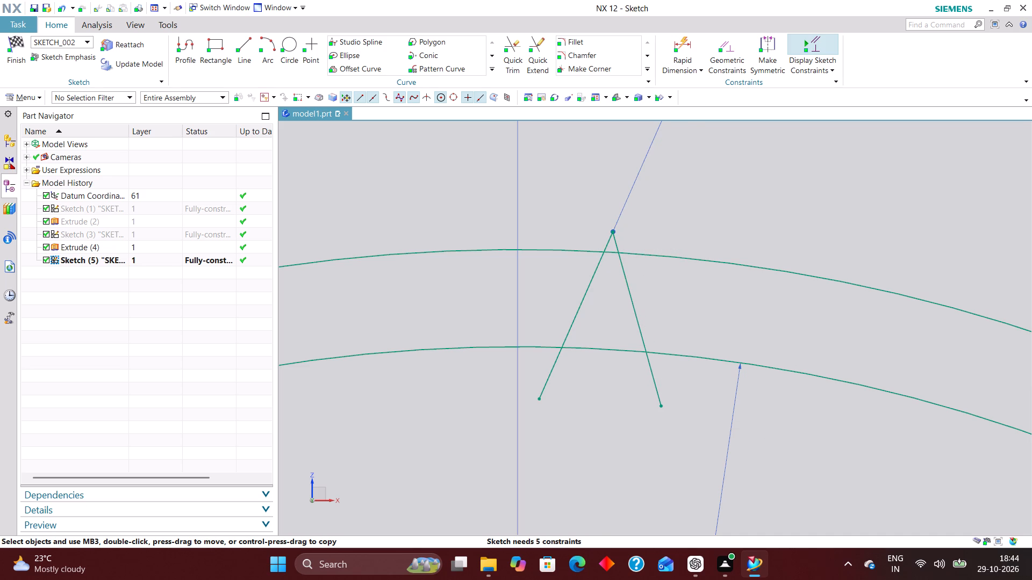
# Trim the lower ends of both slanted lines where they extend inside the inner circle.
pyautogui.click(510, 44)
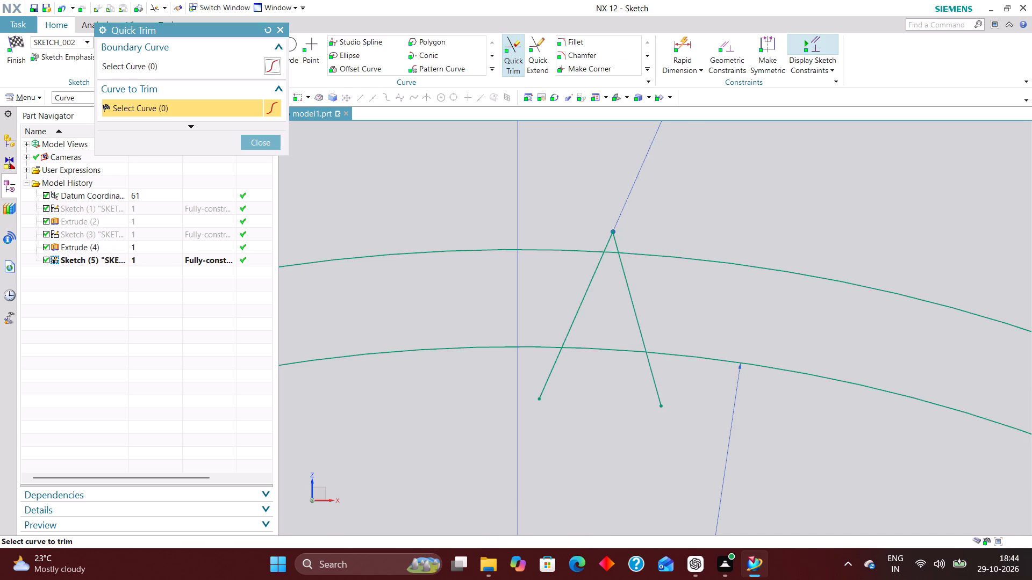
pyautogui.click(542, 385)
pyautogui.click(664, 404)
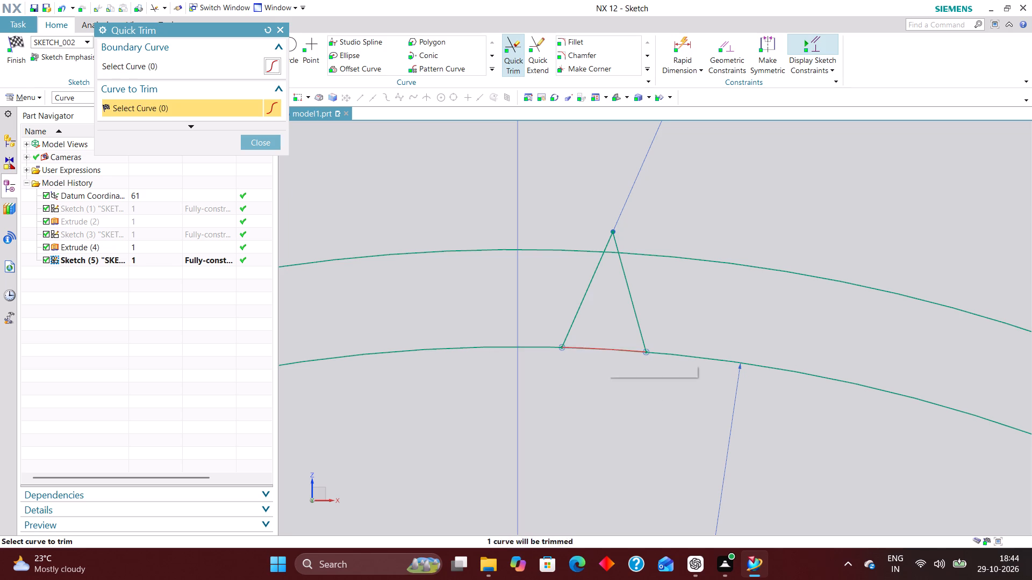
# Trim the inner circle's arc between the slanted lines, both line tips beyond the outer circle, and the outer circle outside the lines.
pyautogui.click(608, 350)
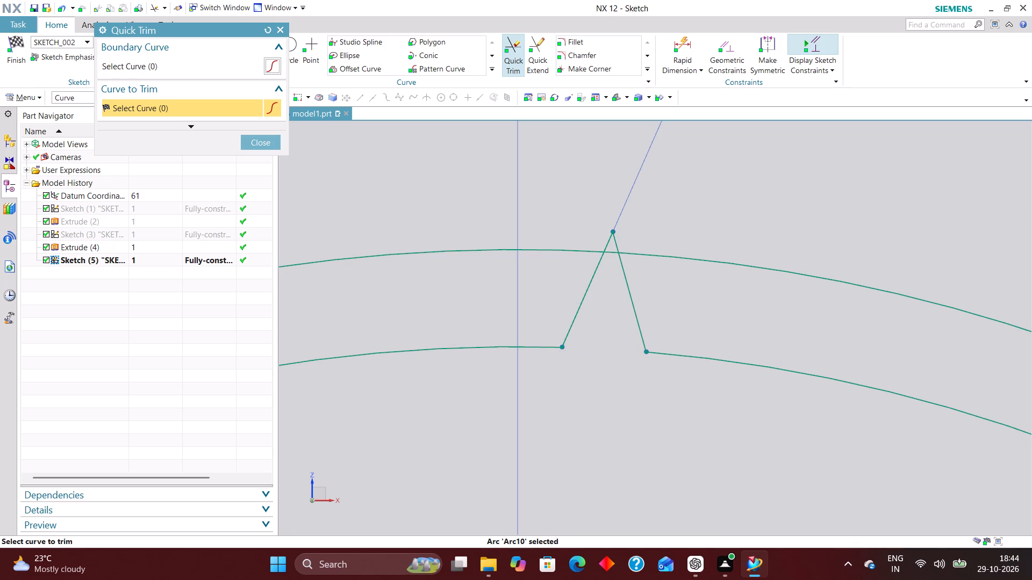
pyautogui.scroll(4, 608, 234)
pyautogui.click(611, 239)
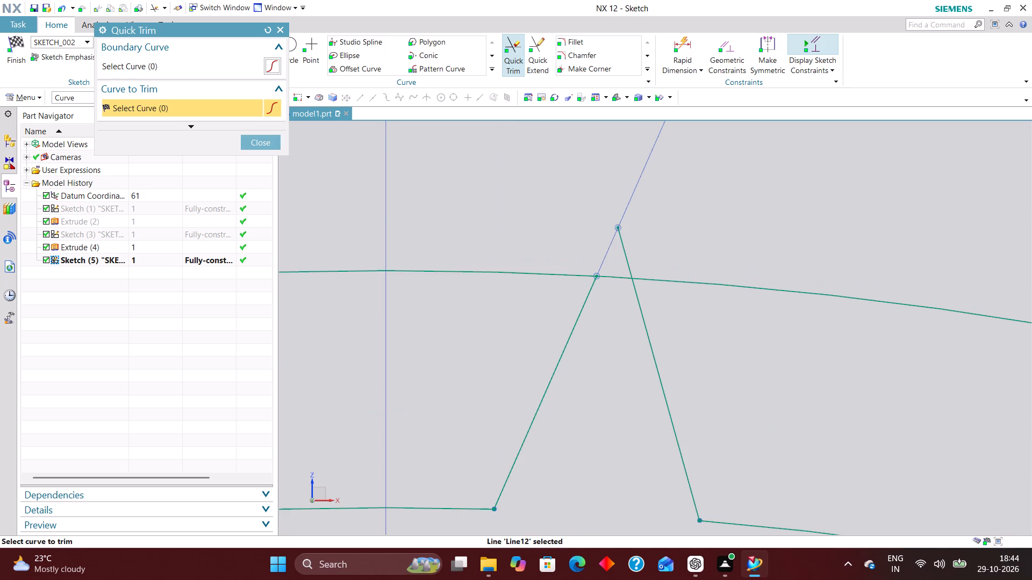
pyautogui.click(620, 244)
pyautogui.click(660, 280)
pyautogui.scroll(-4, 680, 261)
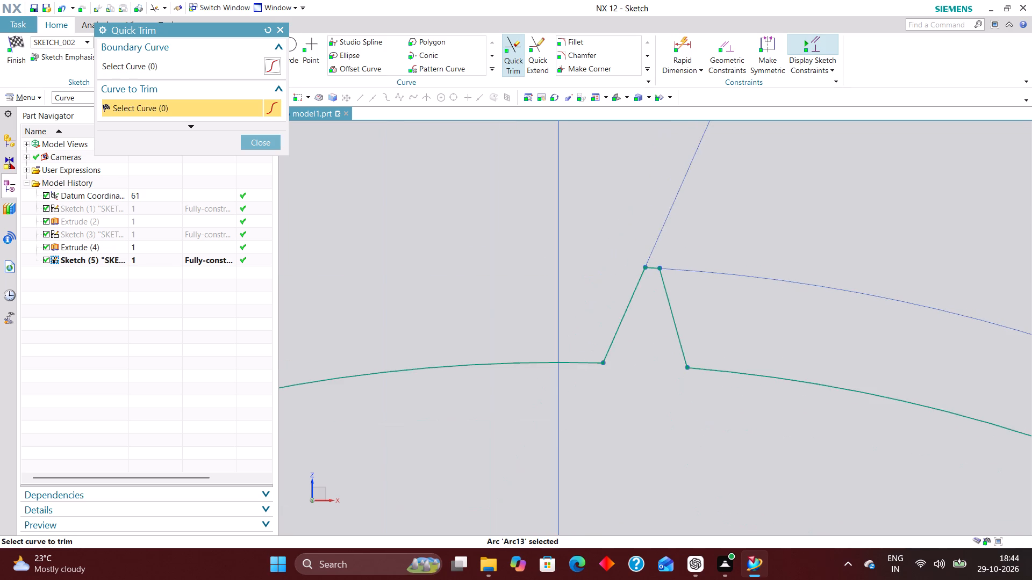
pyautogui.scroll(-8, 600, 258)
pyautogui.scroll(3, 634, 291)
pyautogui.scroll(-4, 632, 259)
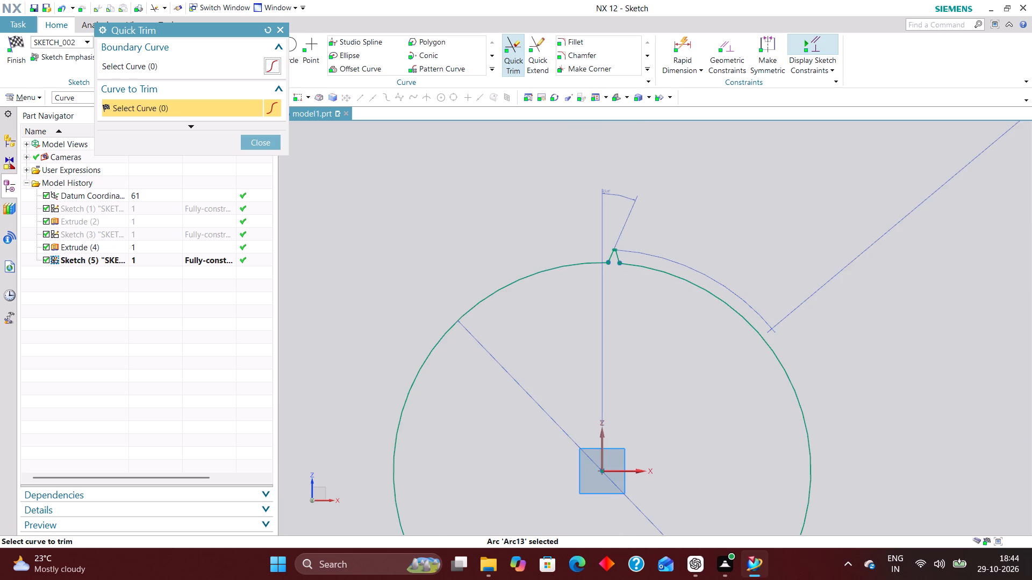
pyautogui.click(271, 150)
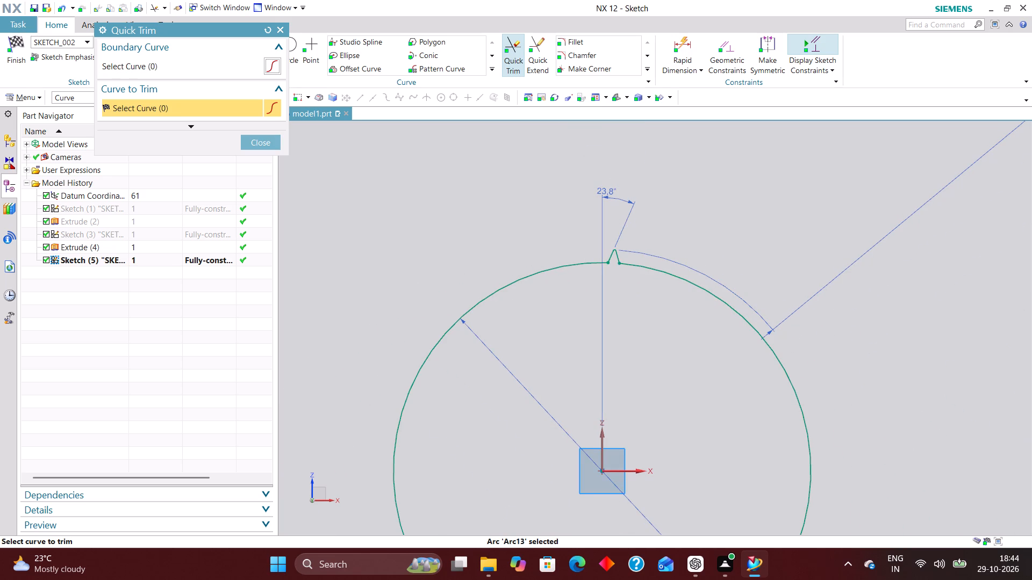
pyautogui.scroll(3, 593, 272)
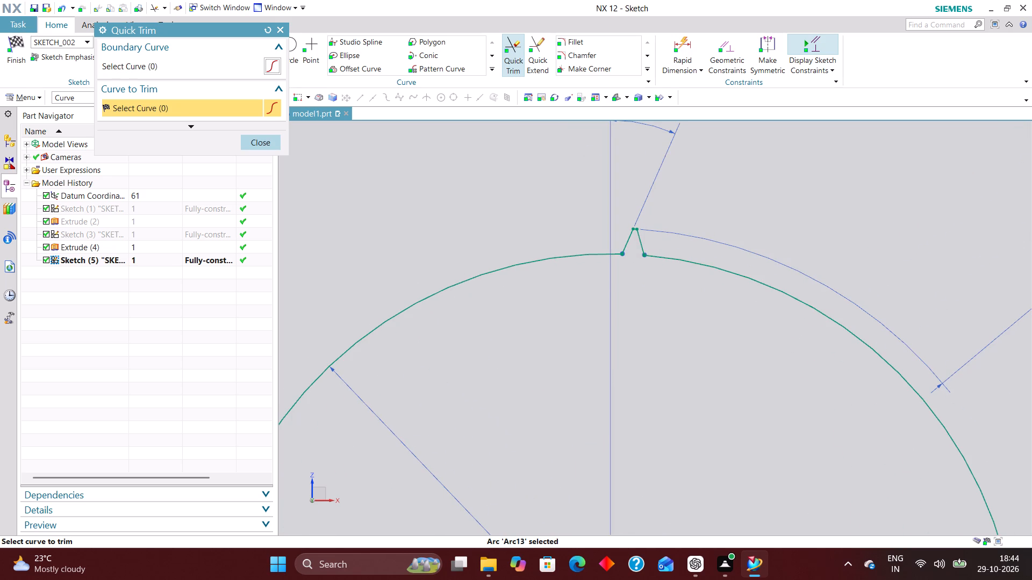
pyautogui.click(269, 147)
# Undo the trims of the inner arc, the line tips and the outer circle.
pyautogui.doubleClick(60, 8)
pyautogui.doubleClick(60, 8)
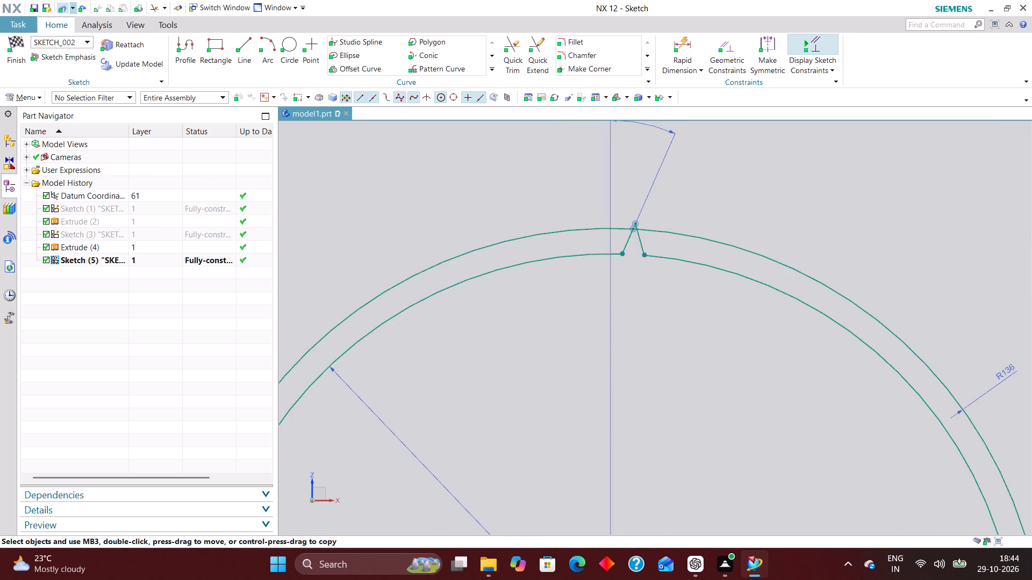
# Trim both circles outside the slanted lines and the line tips above the outer circle, leaving a closed four-sided tapered profile.
pyautogui.click(508, 55)
pyautogui.scroll(5, 648, 244)
pyautogui.click(489, 270)
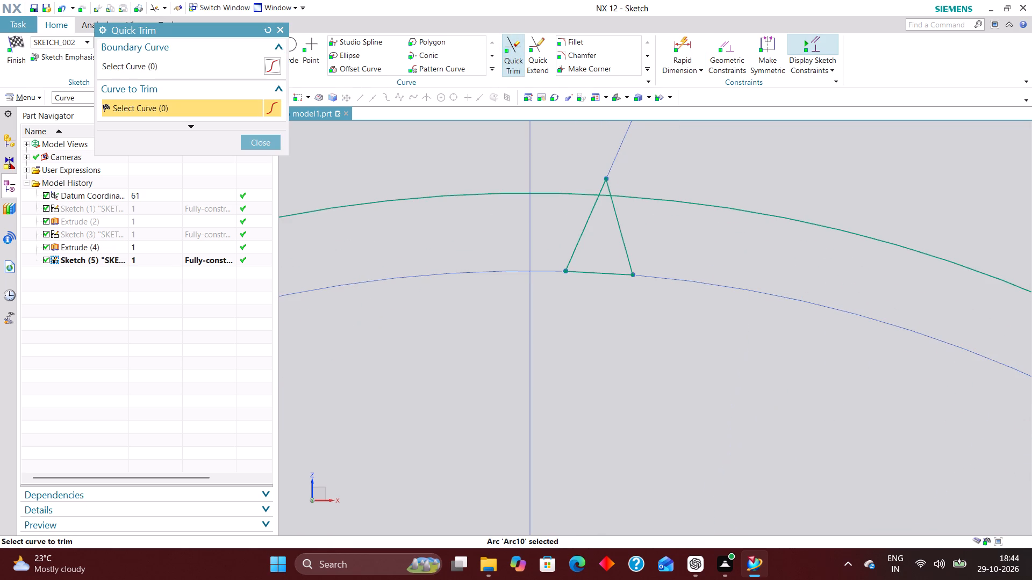
pyautogui.click(562, 190)
pyautogui.scroll(5, 607, 188)
pyautogui.click(588, 189)
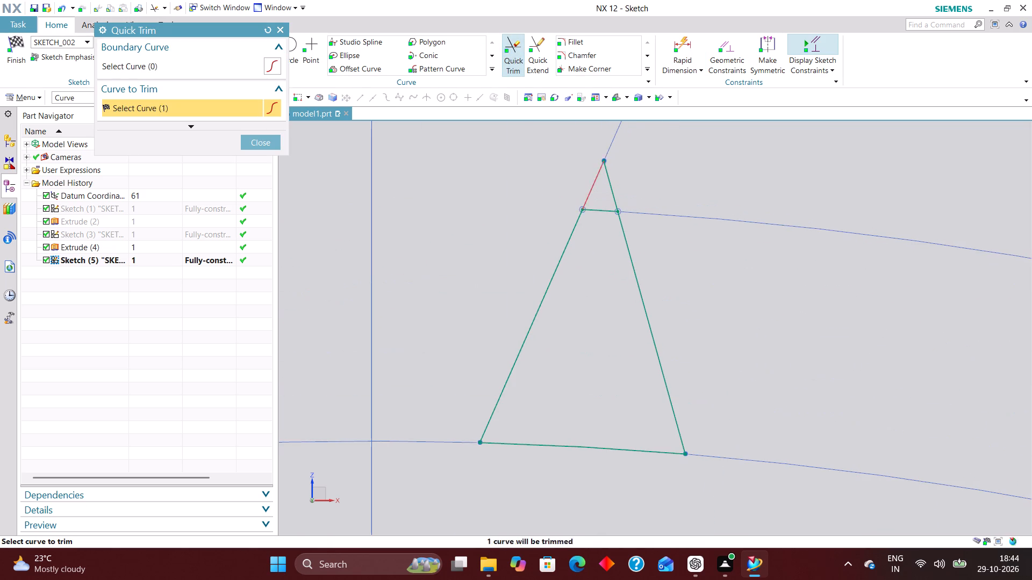
pyautogui.click(612, 186)
pyautogui.scroll(-4, 623, 189)
pyautogui.scroll(-2, 706, 322)
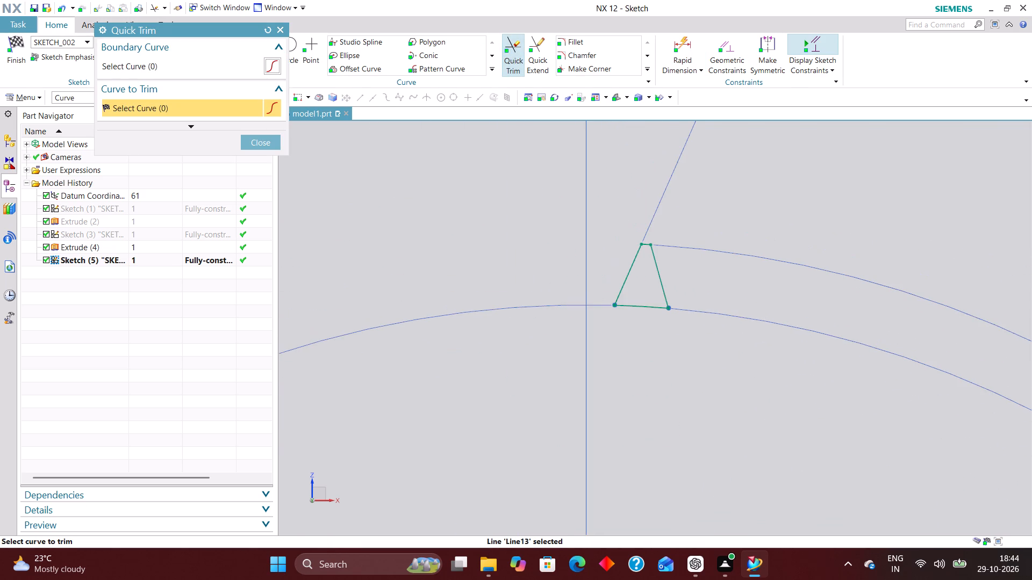
pyautogui.click(260, 139)
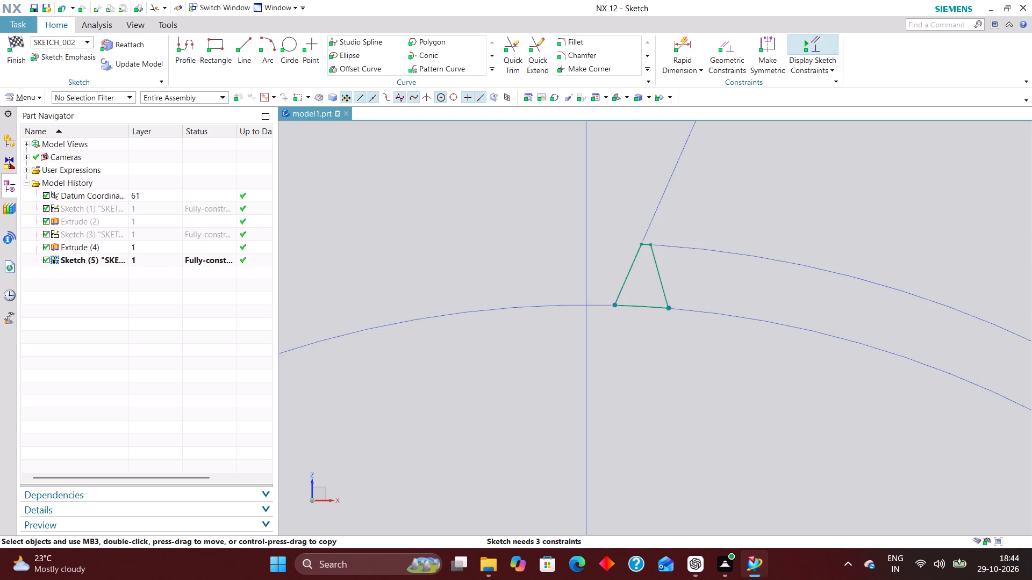
# Finish the sketch and return to modeling.
pyautogui.click(19, 38)
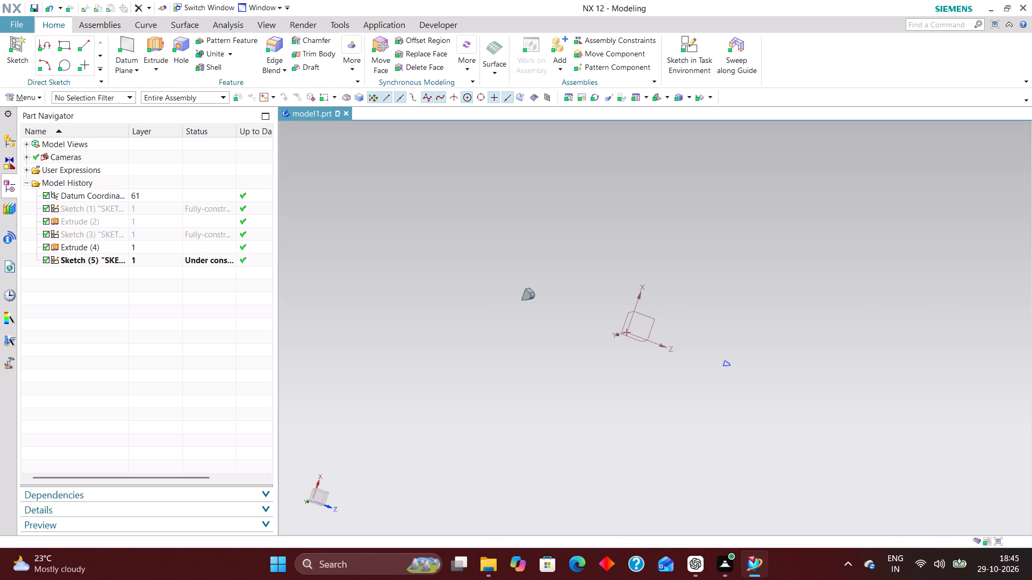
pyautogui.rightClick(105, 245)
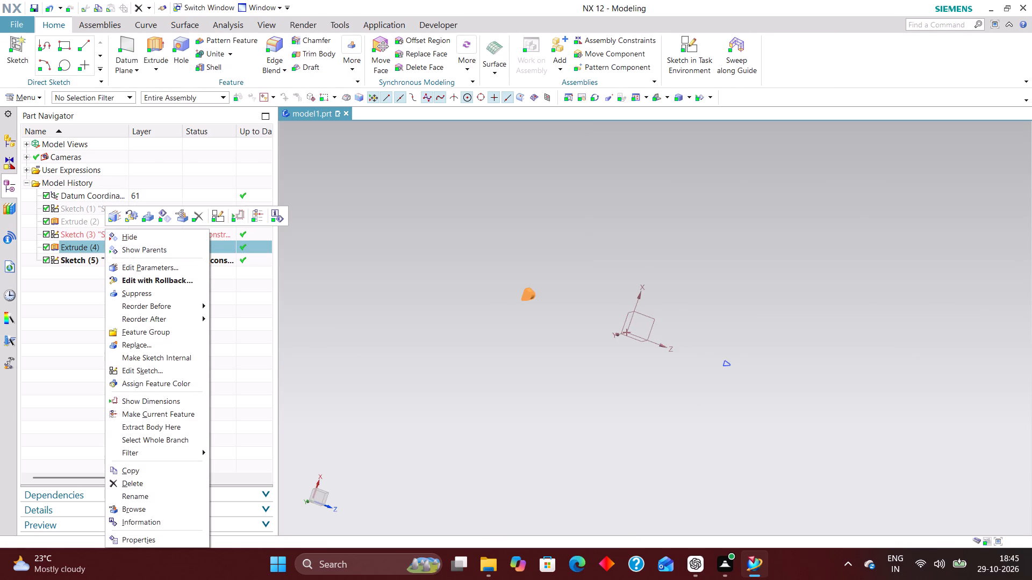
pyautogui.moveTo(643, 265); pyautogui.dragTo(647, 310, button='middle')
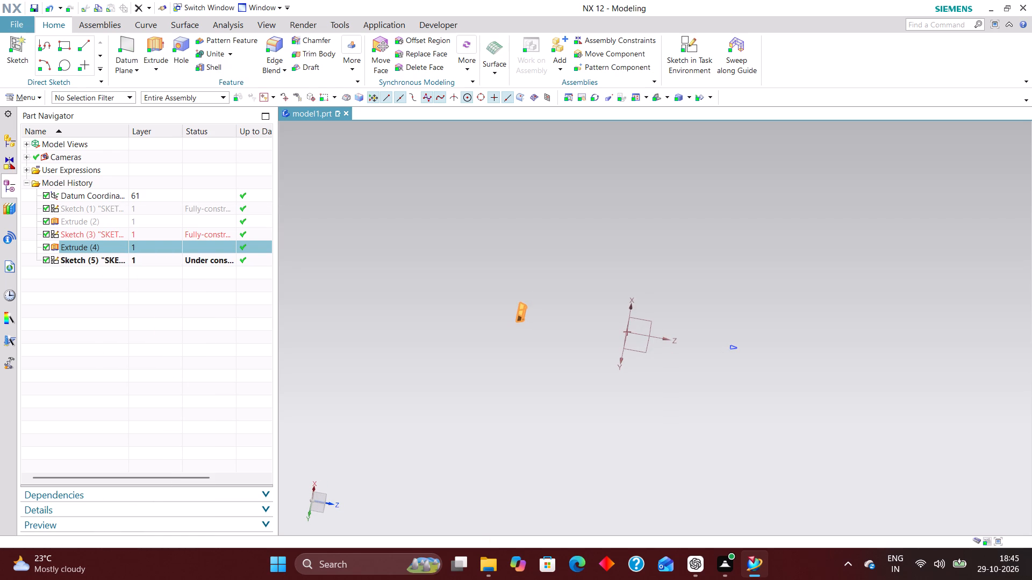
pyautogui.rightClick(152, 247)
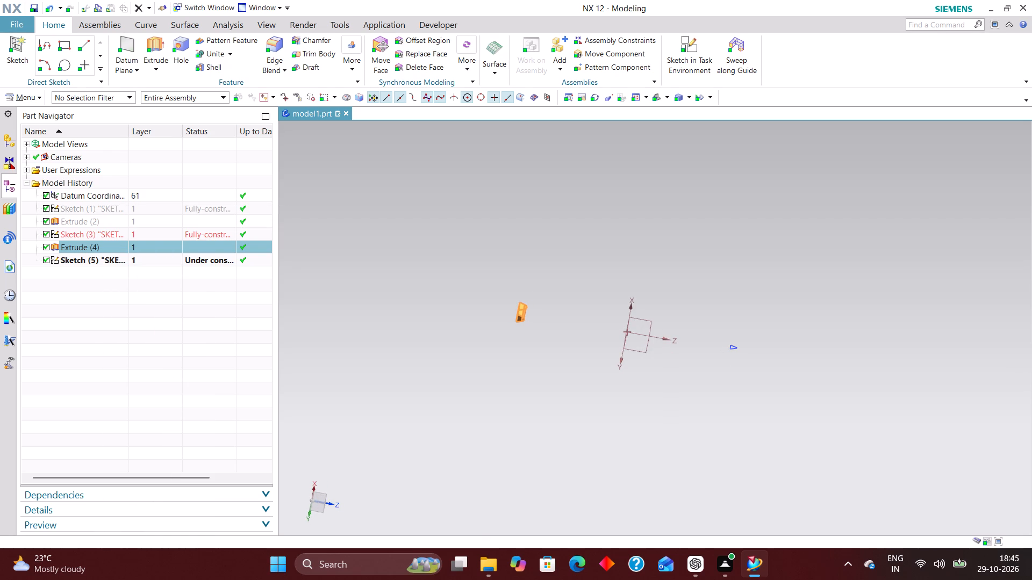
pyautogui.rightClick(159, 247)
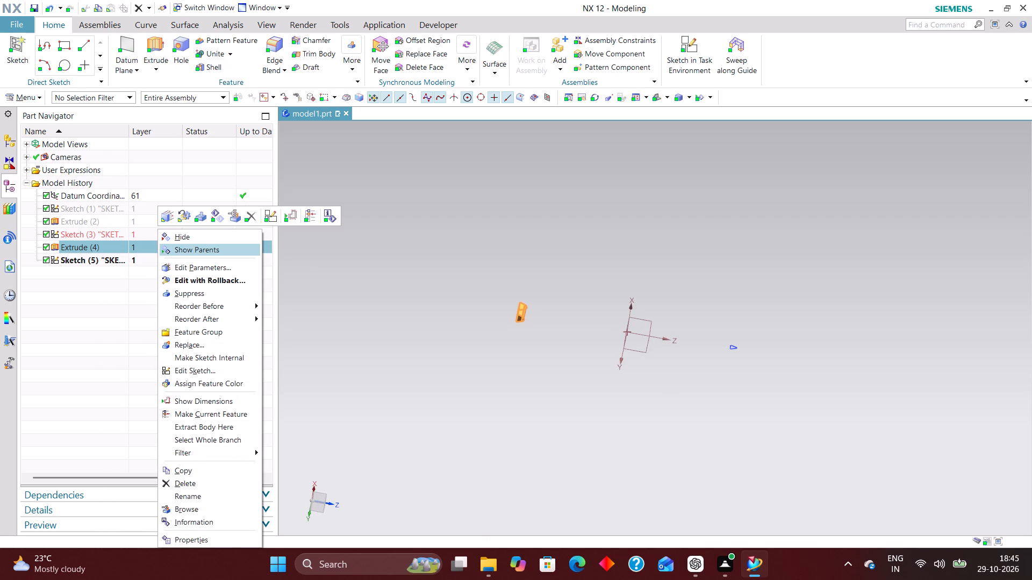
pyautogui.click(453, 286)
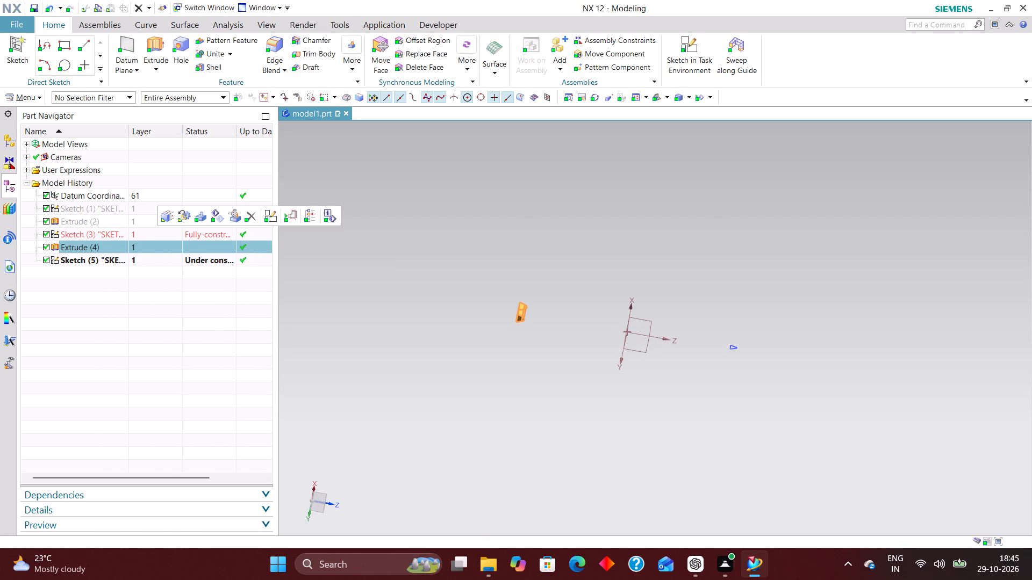
# Show the hidden disc body Extrude (2) together with the tapered profile at its rim.
pyautogui.rightClick(167, 221)
pyautogui.click(191, 224)
pyautogui.moveTo(701, 281); pyautogui.dragTo(707, 270, button='middle')
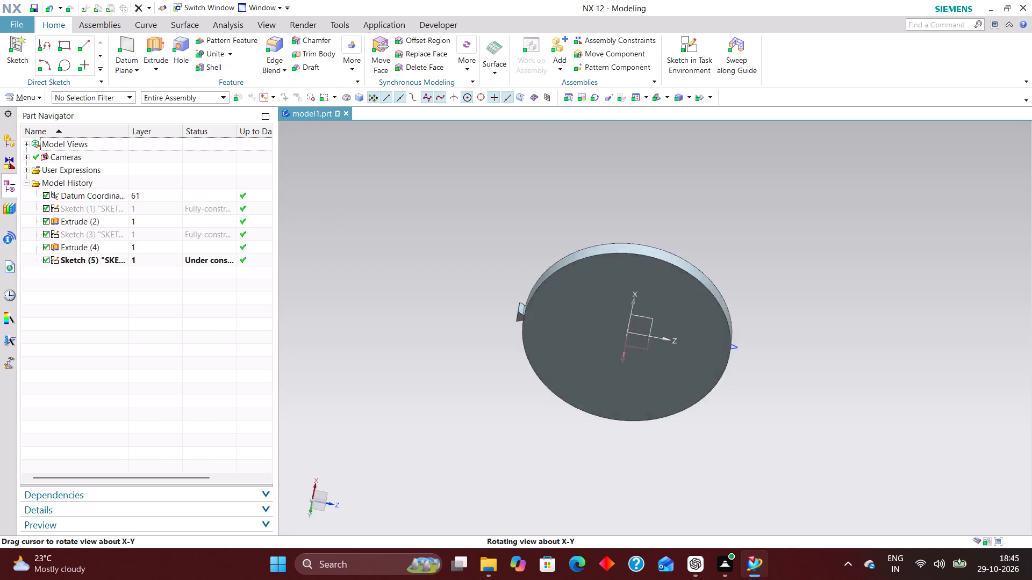
pyautogui.moveTo(707, 270); pyautogui.dragTo(677, 284, button='middle')
pyautogui.scroll(4, 677, 249)
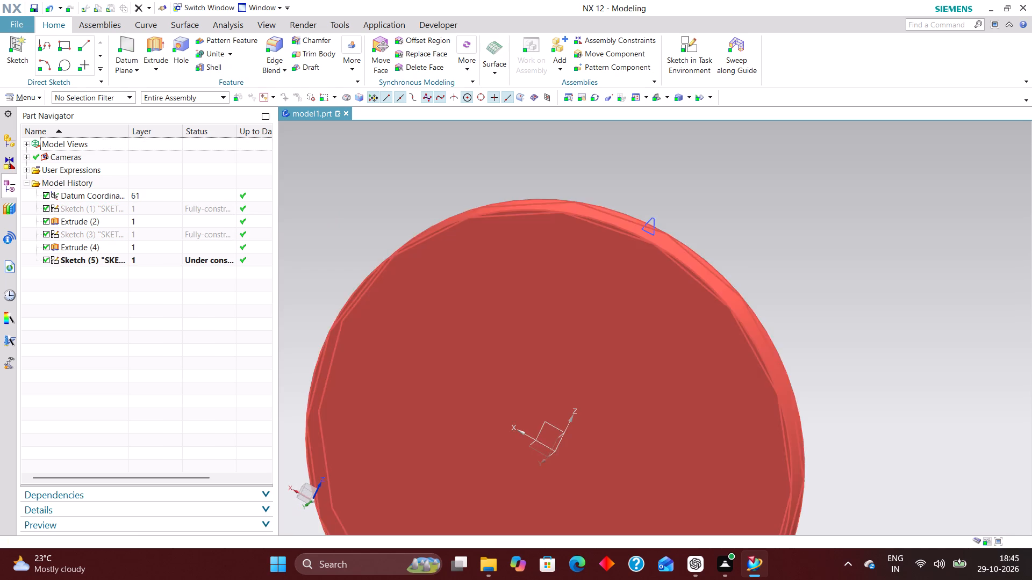
# Extrude the tapered tooth profile of Sketch (5) from -10 mm to 10 mm with Boolean set to None.
pyautogui.scroll(-2, 650, 201)
pyautogui.click(150, 44)
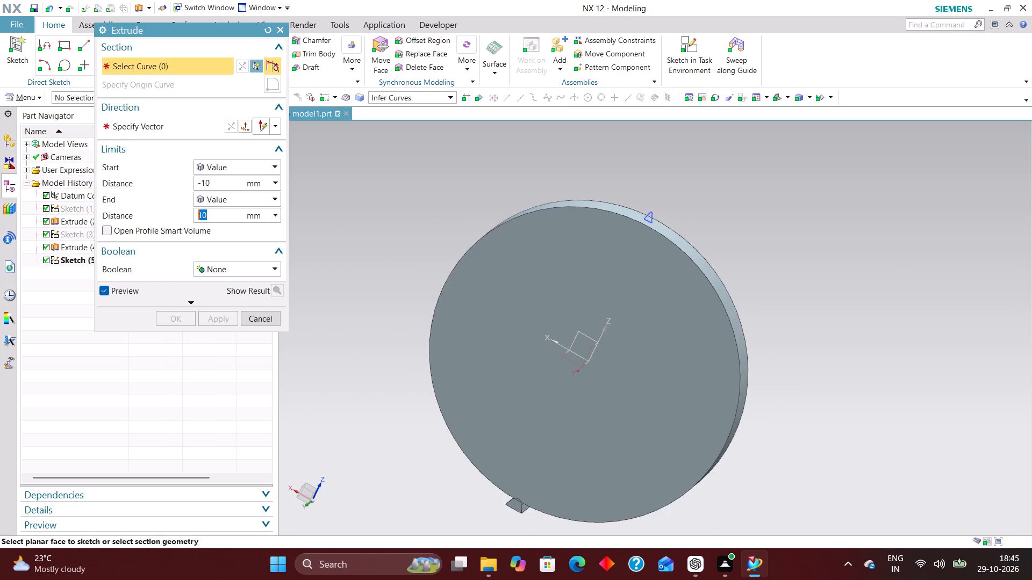
pyautogui.click(68, 259)
pyautogui.moveTo(785, 289); pyautogui.dragTo(748, 249, button='middle')
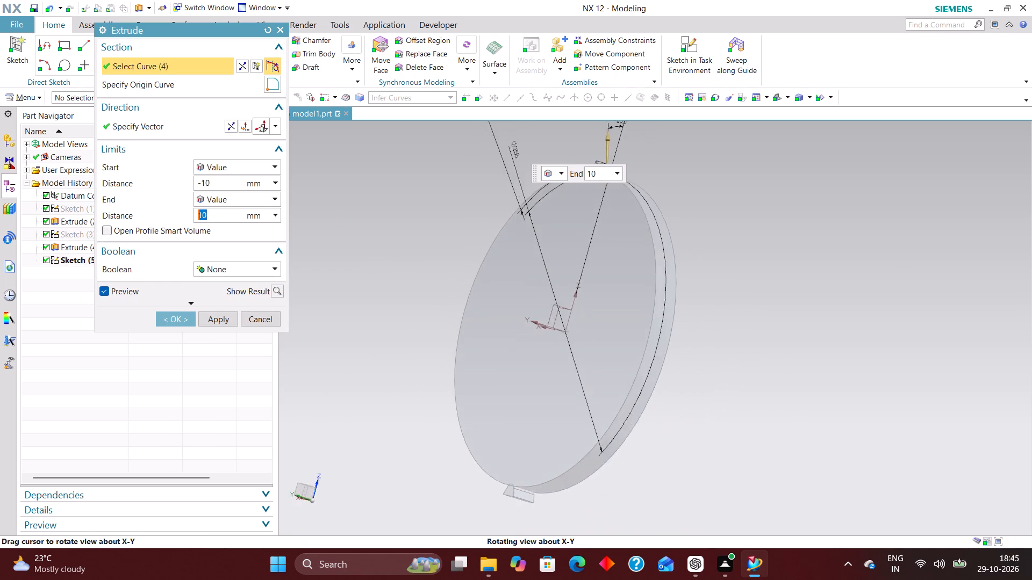
pyautogui.moveTo(748, 249); pyautogui.dragTo(758, 280, button='middle')
pyautogui.scroll(3, 658, 274)
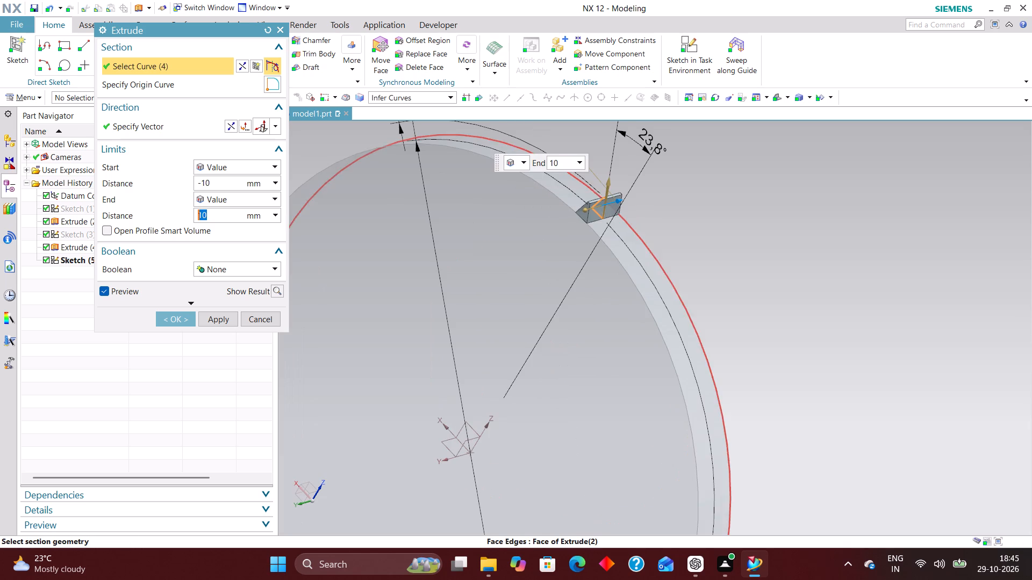
pyautogui.click(176, 322)
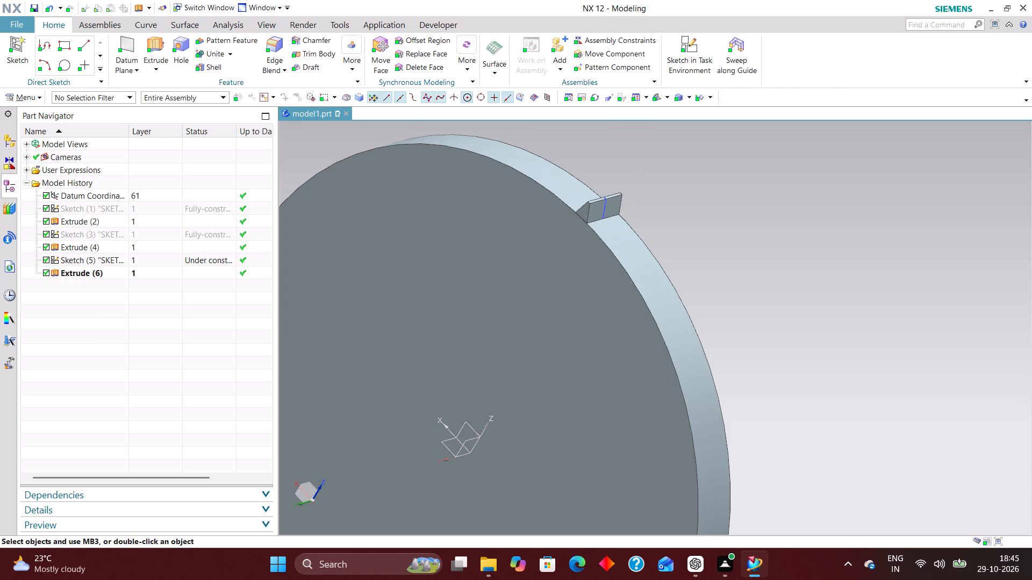
# Hide the tooth sketch, Sketch (5), leaving the extruded tooth displayed.
pyautogui.moveTo(603, 206); pyautogui.dragTo(609, 236, button='right')
# Examine the extruded tooth's shape and how it meets the disc's rim from several angles.
pyautogui.scroll(-2, 772, 208)
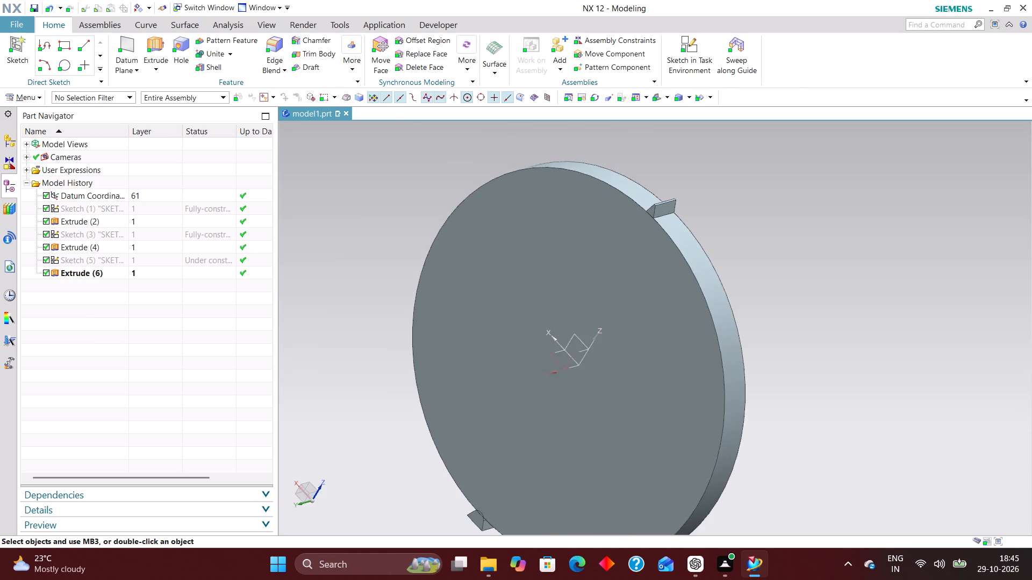
pyautogui.scroll(5, 687, 213)
pyautogui.scroll(1, 772, 265)
pyautogui.moveTo(781, 252); pyautogui.dragTo(808, 233, button='middle')
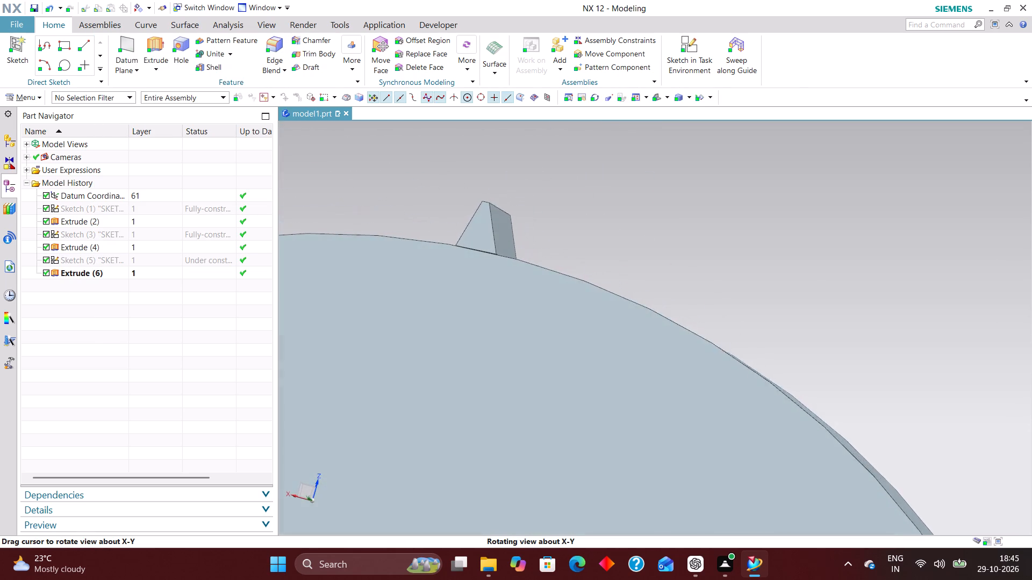
pyautogui.moveTo(808, 233); pyautogui.dragTo(801, 233, button='middle')
pyautogui.scroll(-3, 822, 231)
pyautogui.scroll(2, 707, 245)
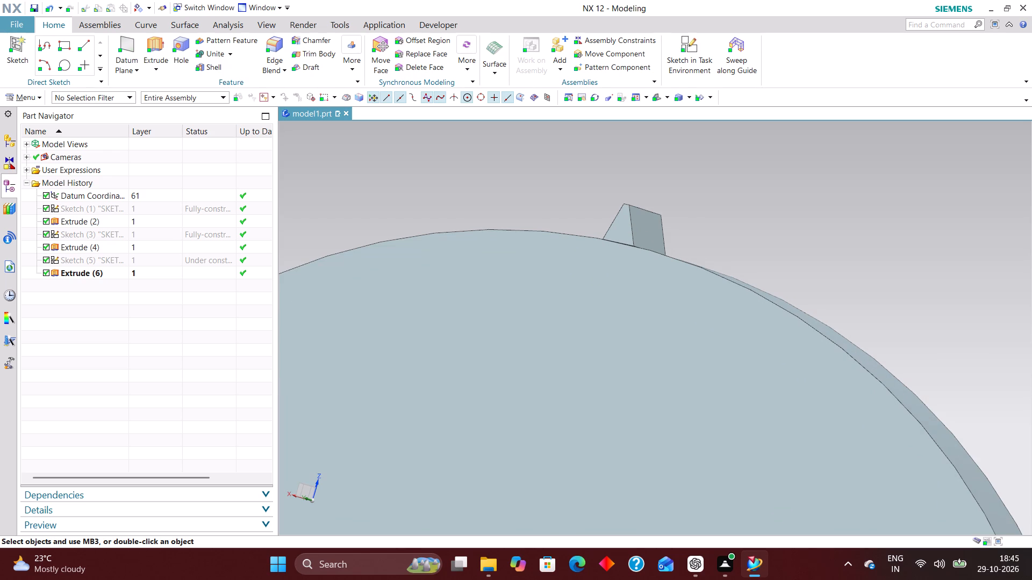
pyautogui.scroll(-5, 561, 252)
pyautogui.moveTo(685, 256); pyautogui.dragTo(679, 288, button='middle')
pyautogui.moveTo(689, 272); pyautogui.dragTo(700, 252, button='middle')
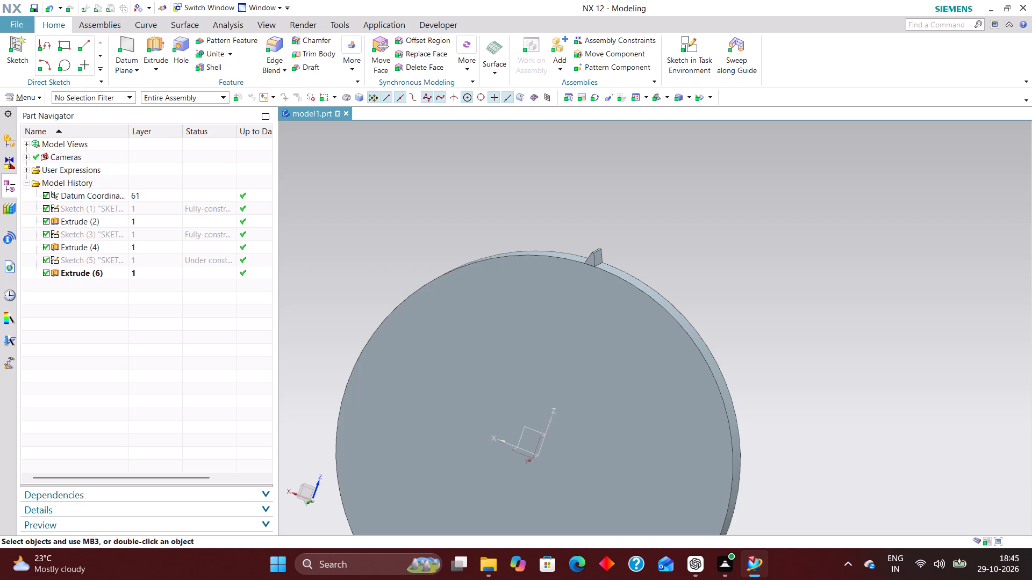
# Pattern the extruded tooth circularly about the datum Y axis with a count of 40 and a pitch angle of 360/40.
pyautogui.click(235, 40)
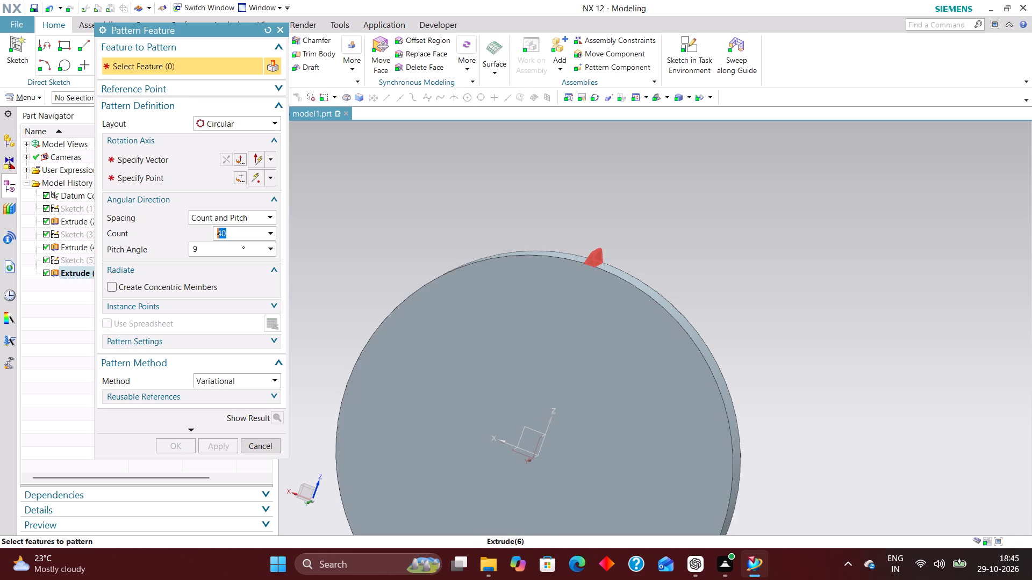
pyautogui.click(592, 255)
pyautogui.click(194, 155)
pyautogui.scroll(-2, 821, 212)
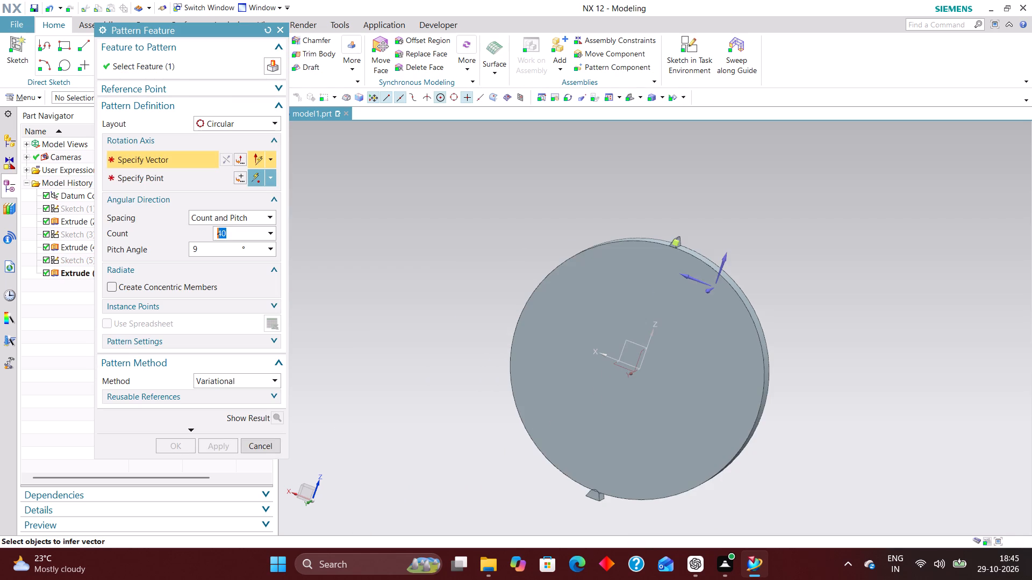
pyautogui.moveTo(806, 320); pyautogui.dragTo(775, 335, button='middle')
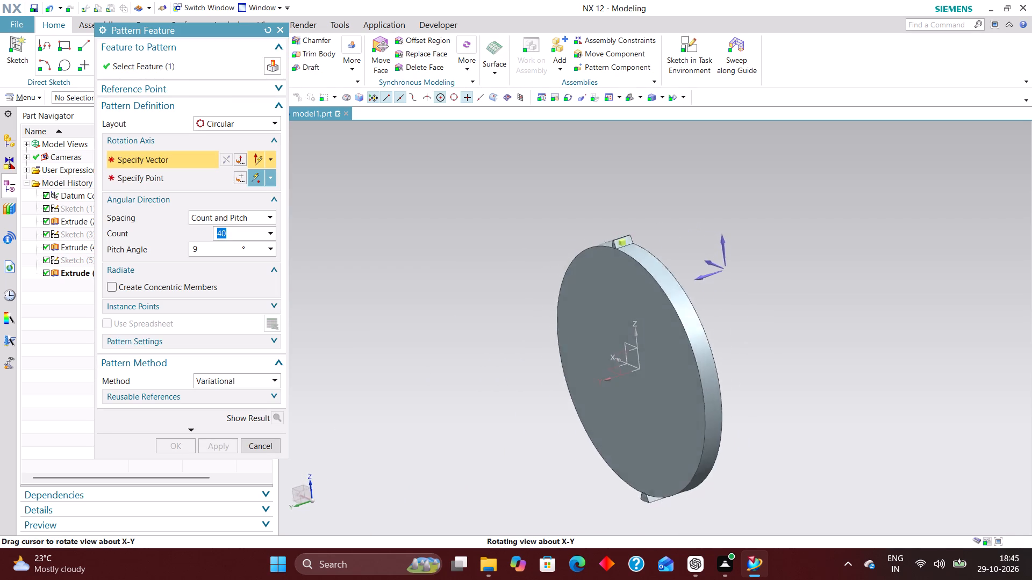
pyautogui.moveTo(775, 335); pyautogui.dragTo(801, 329, button='middle')
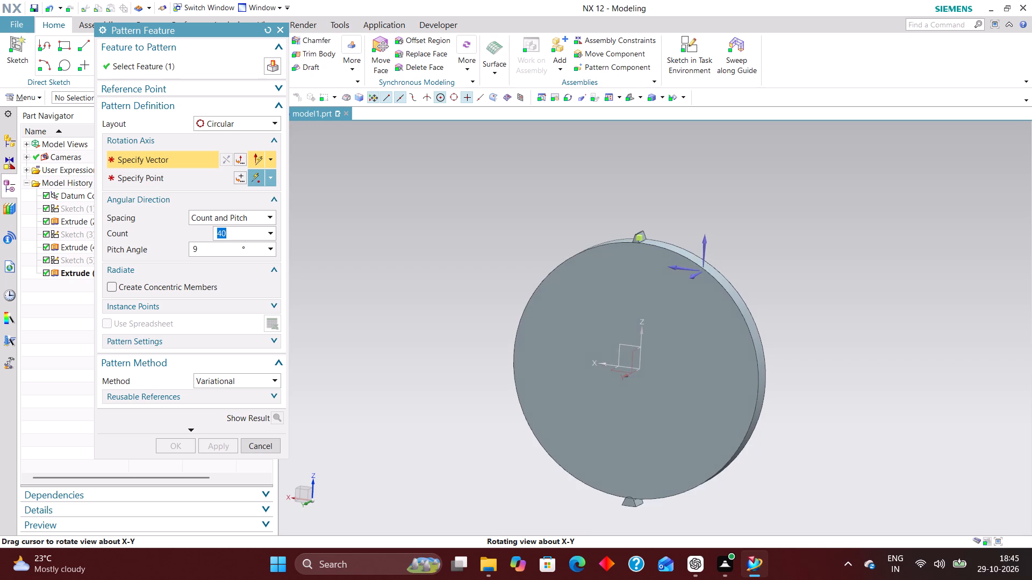
pyautogui.moveTo(801, 329); pyautogui.dragTo(802, 343, button='middle')
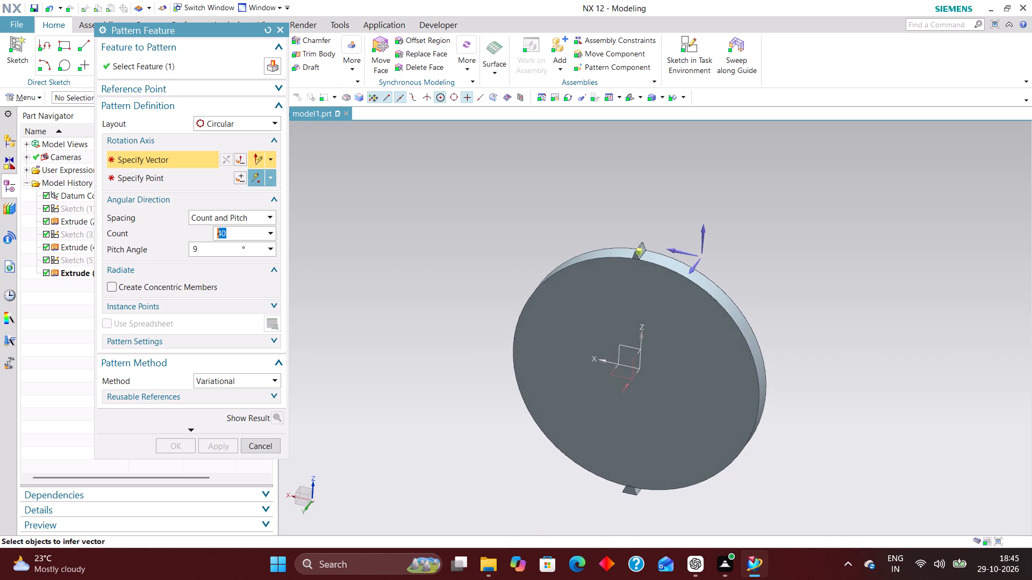
pyautogui.click(627, 387)
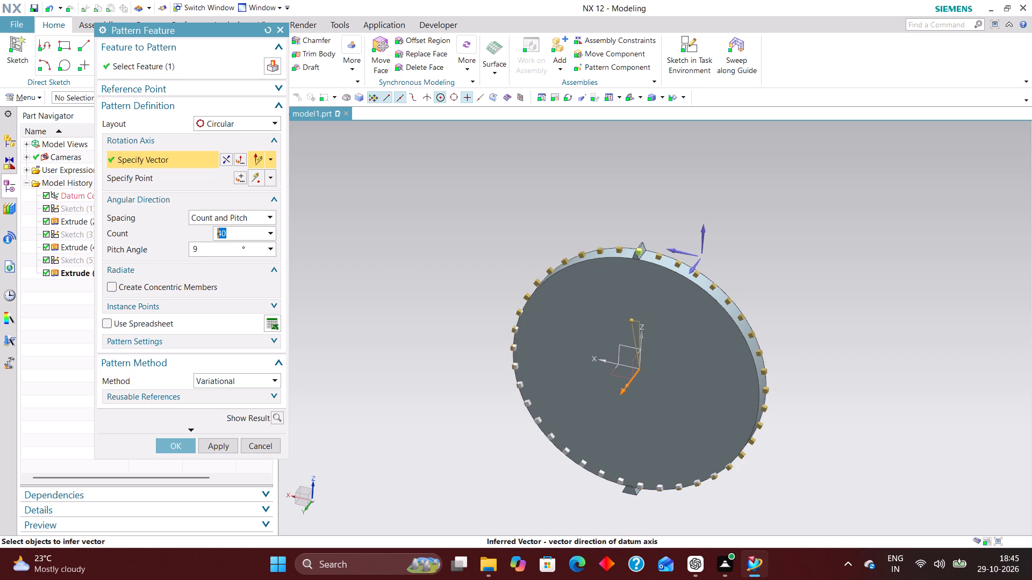
pyautogui.moveTo(202, 251); pyautogui.dragTo(91, 253)
pyautogui.write('360/40')
pyautogui.press('Return')
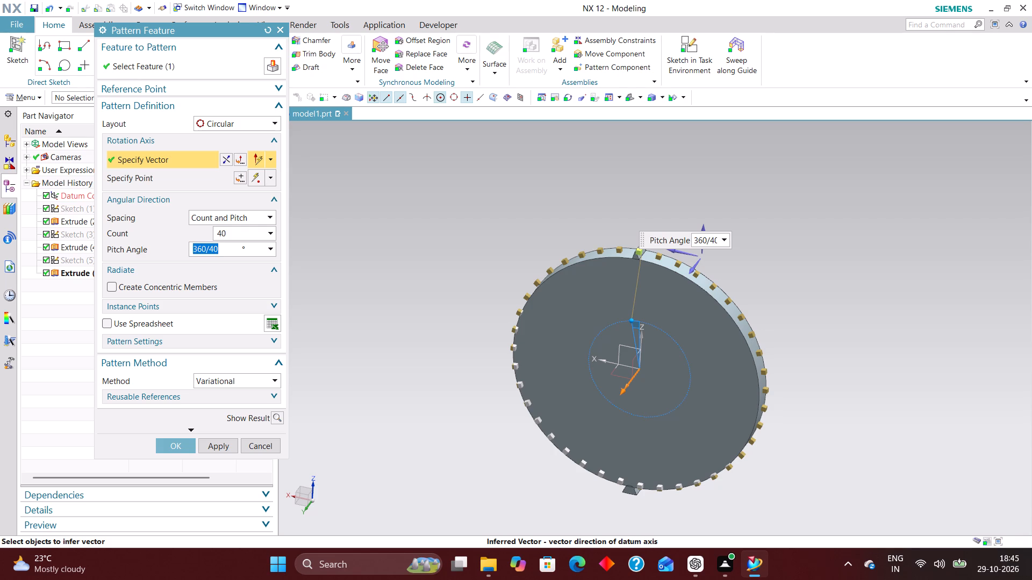
pyautogui.click(180, 447)
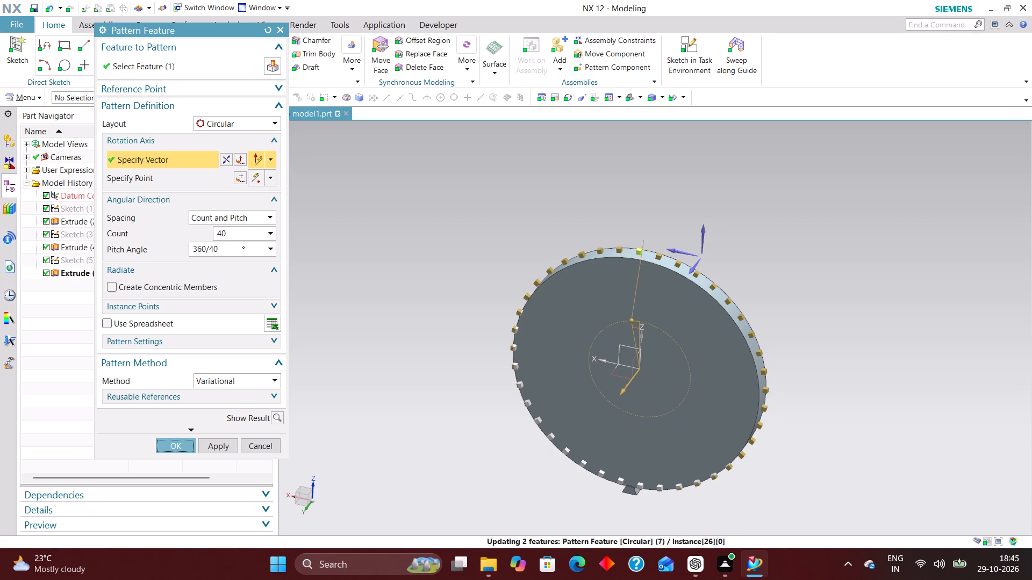
# Examine the patterned teeth around the disc's rim up close and from both sides of the wheel.
pyautogui.scroll(5, 655, 257)
pyautogui.scroll(-4, 671, 206)
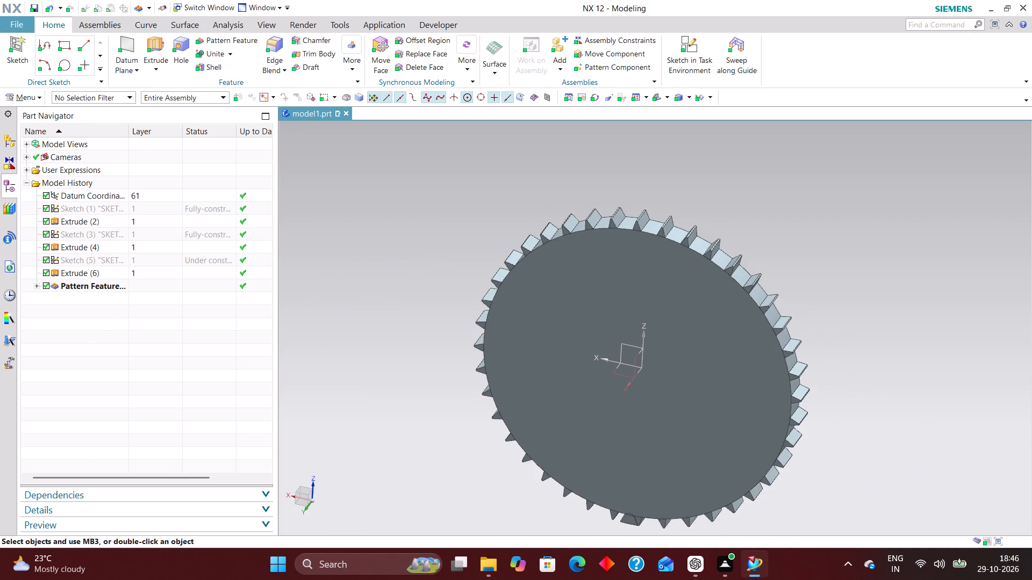
pyautogui.moveTo(733, 206); pyautogui.dragTo(741, 197, button='middle')
pyautogui.scroll(1, 746, 200)
pyautogui.scroll(3, 675, 214)
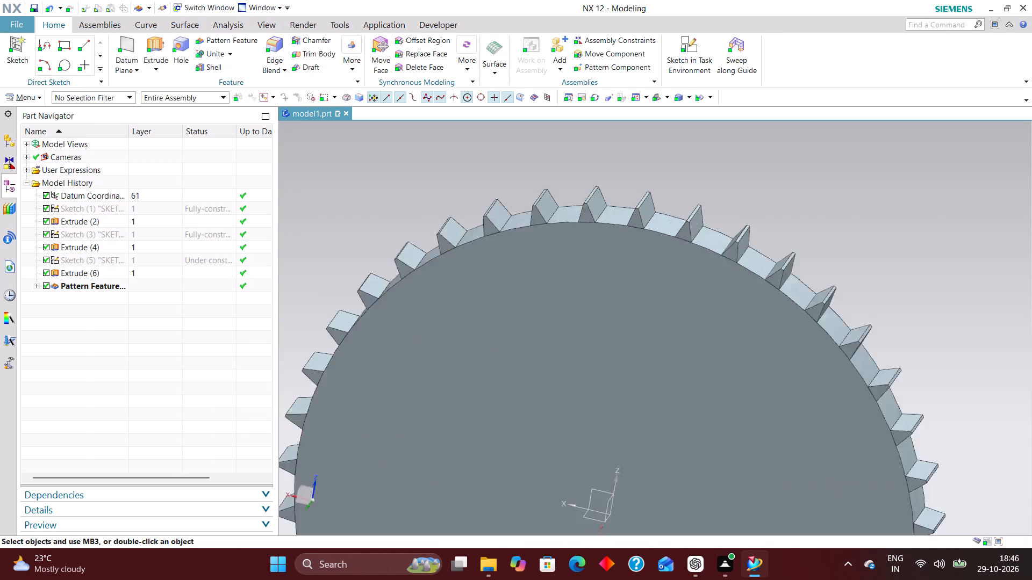
pyautogui.scroll(3, 677, 214)
pyautogui.scroll(-3, 690, 170)
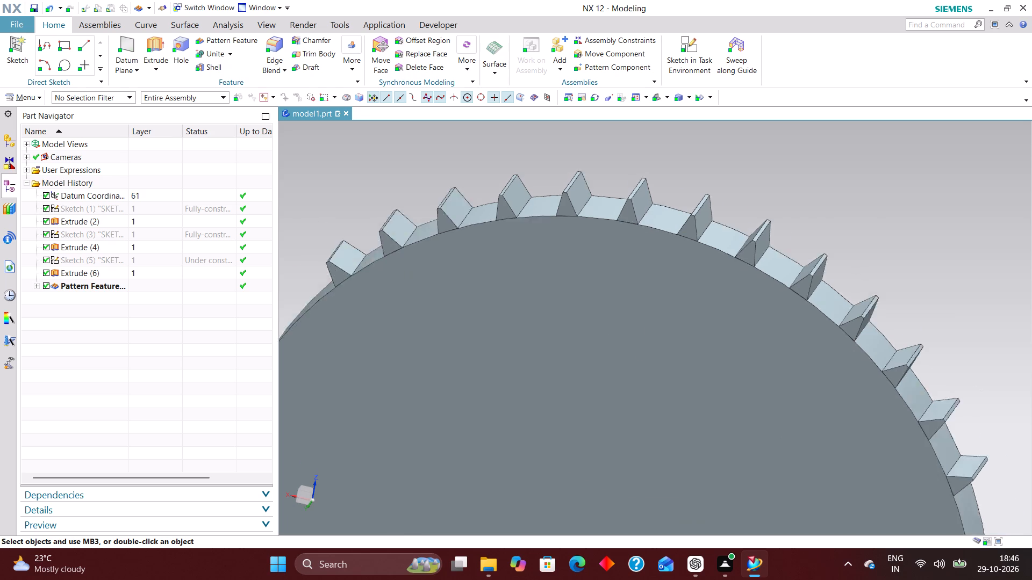
pyautogui.scroll(-3, 689, 177)
pyautogui.moveTo(828, 214); pyautogui.dragTo(781, 226, button='middle')
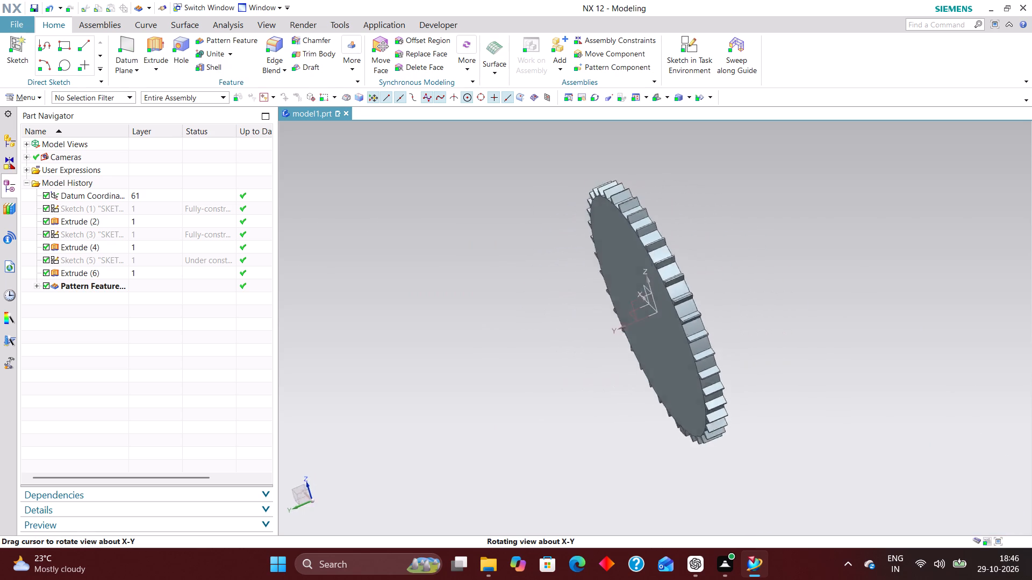
pyautogui.moveTo(781, 226); pyautogui.dragTo(674, 244, button='middle')
pyautogui.moveTo(690, 257); pyautogui.dragTo(707, 266, button='middle')
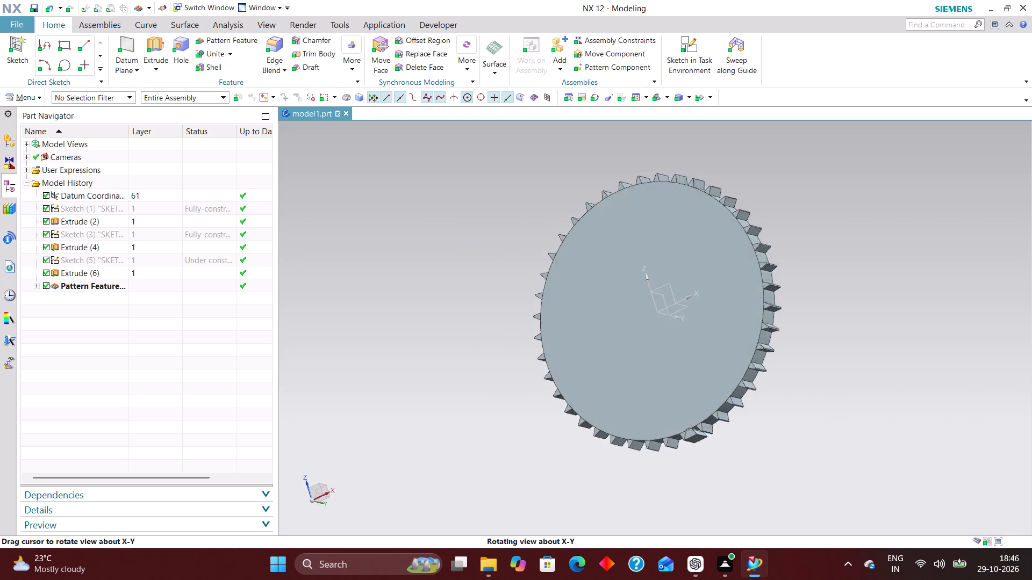
pyautogui.moveTo(707, 266); pyautogui.dragTo(812, 257, button='middle')
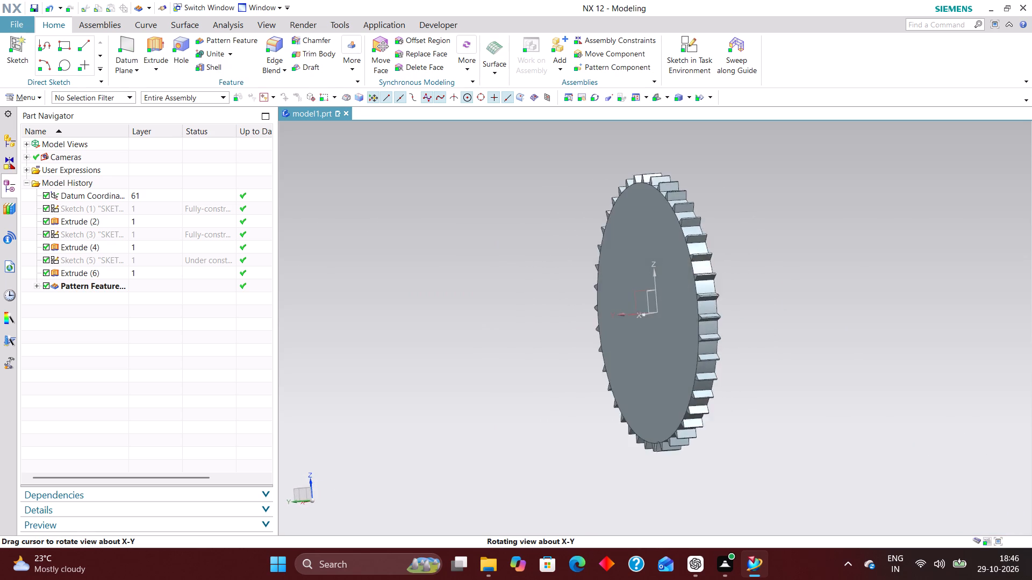
pyautogui.moveTo(812, 257); pyautogui.dragTo(823, 265, button='middle')
pyautogui.moveTo(825, 268); pyautogui.dragTo(825, 288, button='middle')
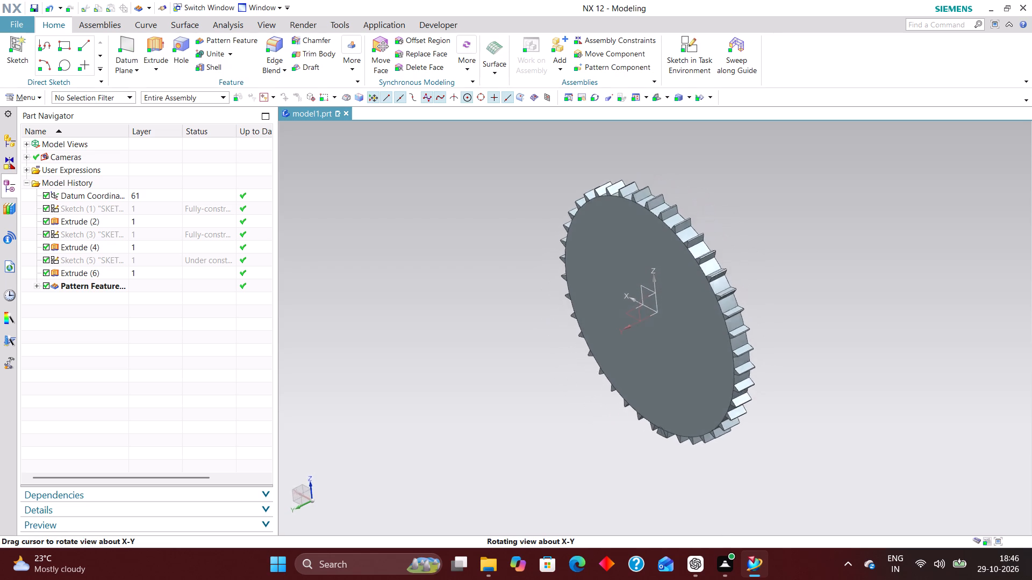
pyautogui.moveTo(825, 288); pyautogui.dragTo(826, 288, button='middle')
# Edit the circular tooth pattern to a count of 50 with a pitch angle of 360/50.
pyautogui.click(147, 282)
pyautogui.rightClick(148, 282)
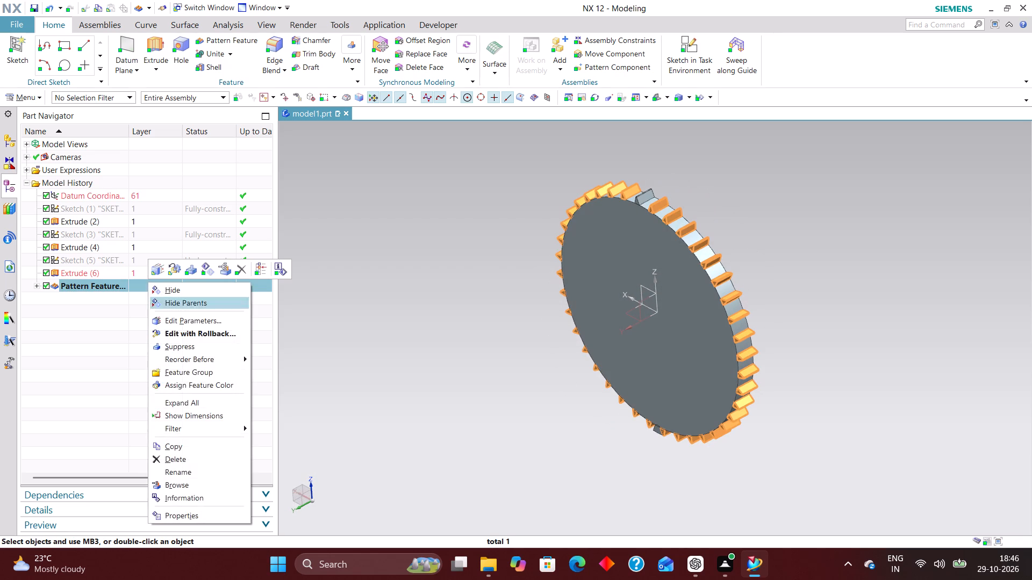
pyautogui.click(214, 328)
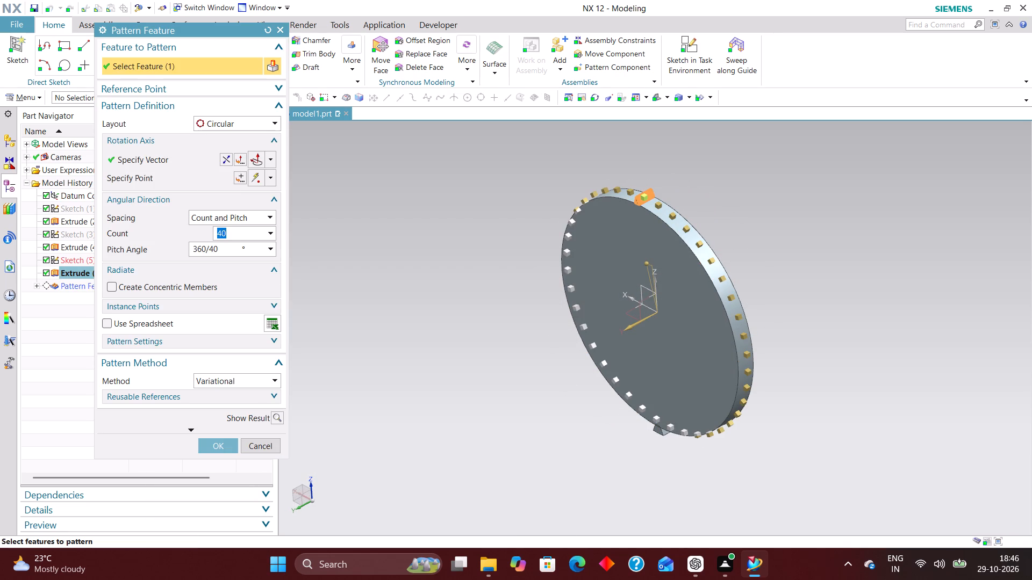
pyautogui.moveTo(221, 247); pyautogui.dragTo(206, 249)
pyautogui.moveTo(227, 245); pyautogui.dragTo(227, 247)
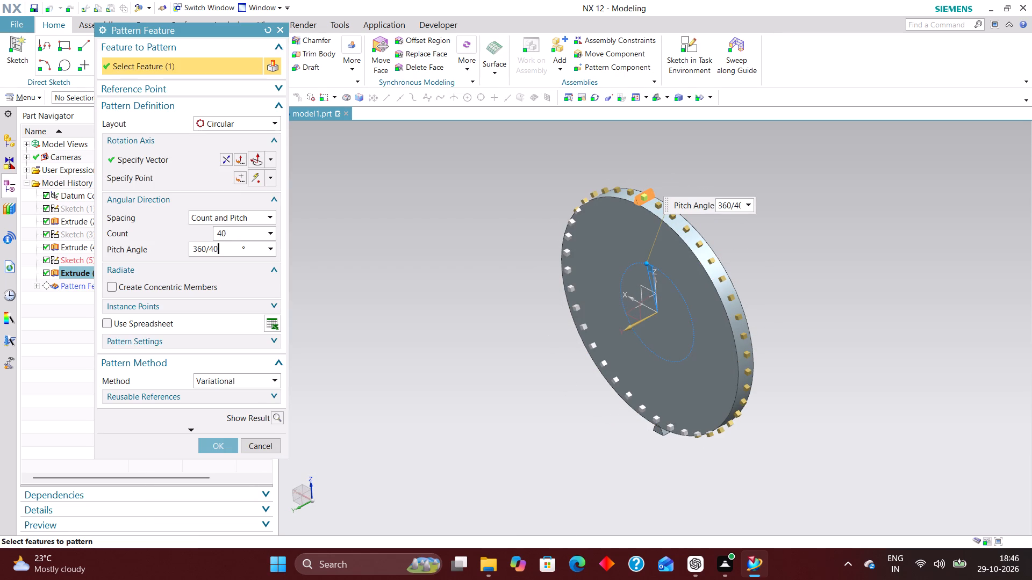
pyautogui.moveTo(227, 247); pyautogui.dragTo(211, 255)
pyautogui.write('50')
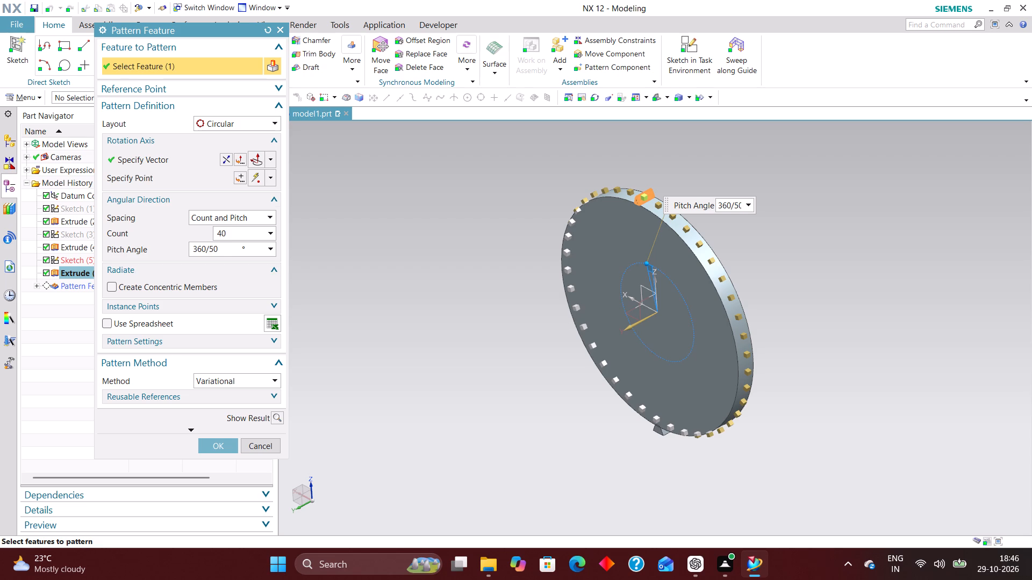
pyautogui.moveTo(224, 237); pyautogui.dragTo(158, 238)
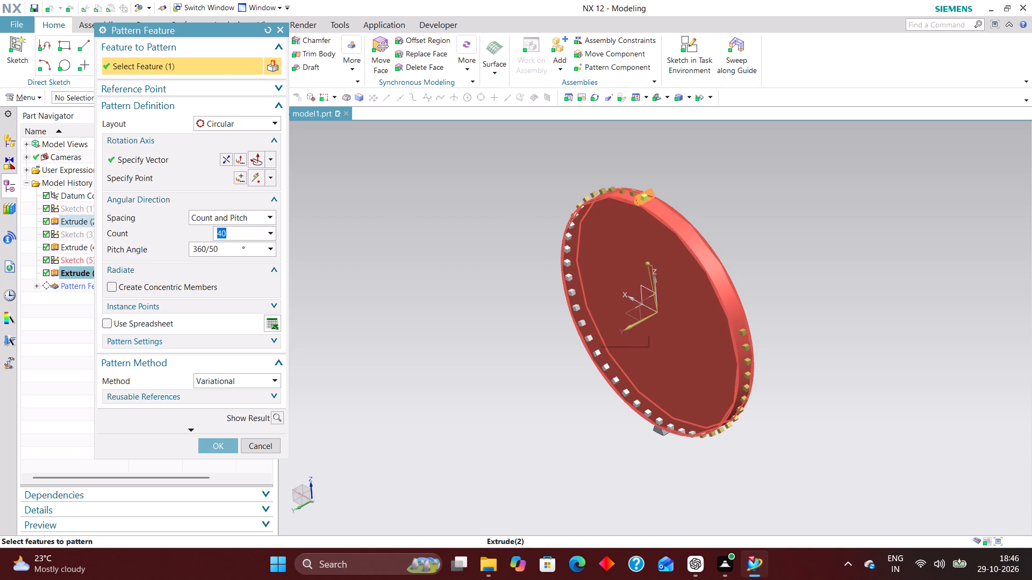
pyautogui.write('50')
pyautogui.press('Return')
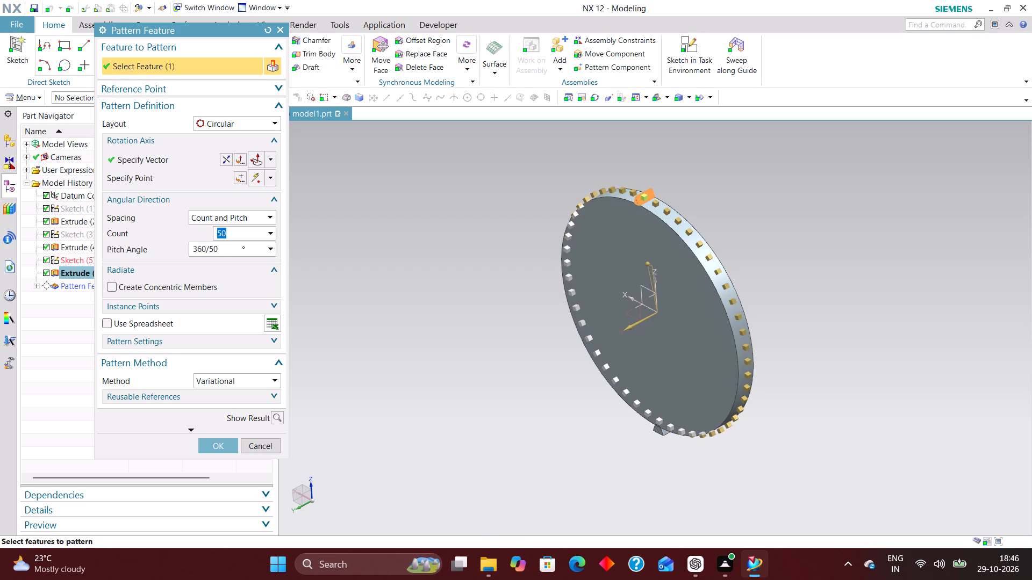
pyautogui.click(213, 443)
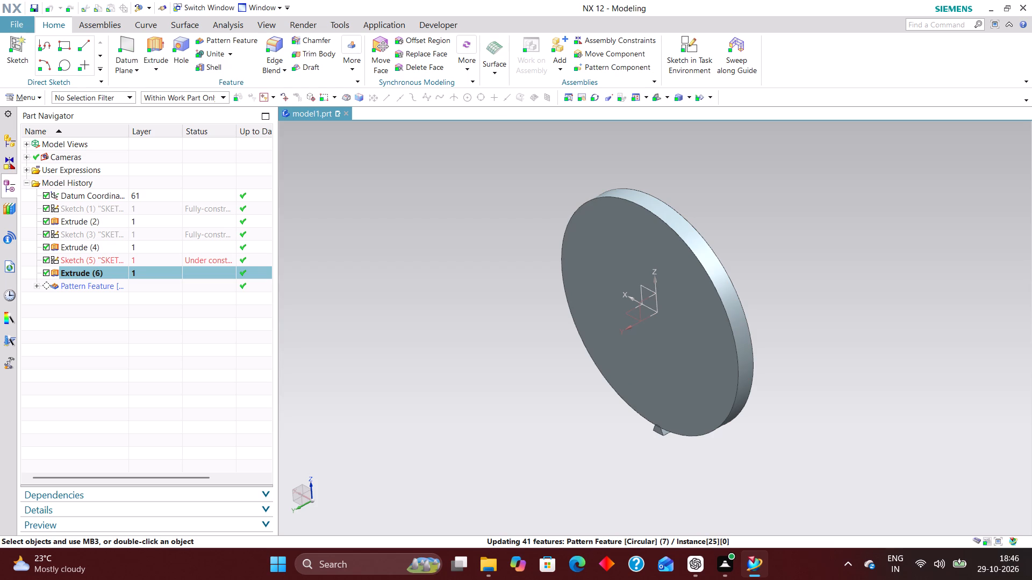
# Examine the updated tooth spacing around the rim, especially beside the Extrude (4) body, in a face-on view.
pyautogui.moveTo(607, 468); pyautogui.dragTo(635, 450, button='middle')
pyautogui.scroll(1, 630, 470)
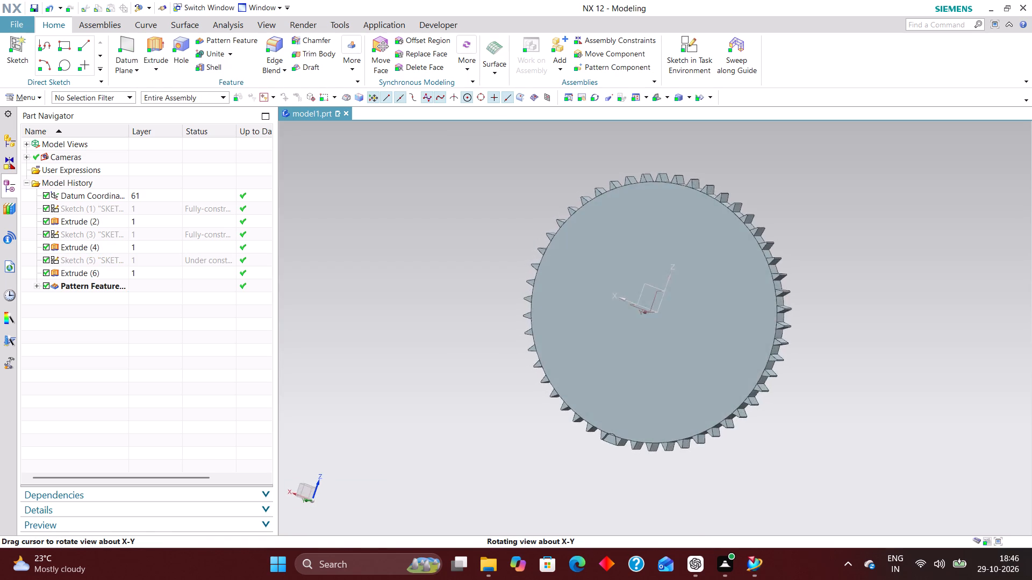
pyautogui.moveTo(635, 450); pyautogui.dragTo(645, 468, button='middle')
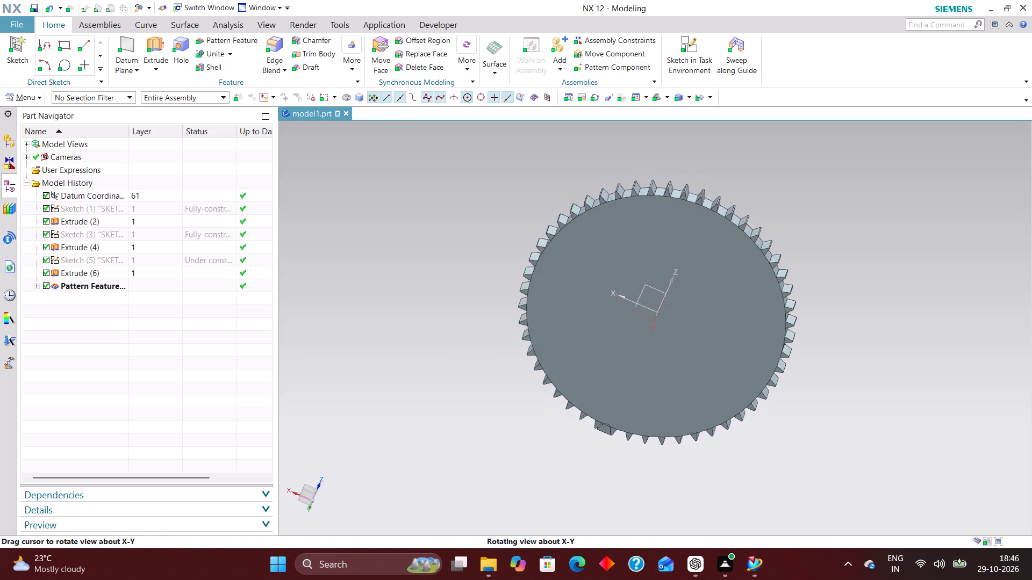
pyautogui.moveTo(645, 468); pyautogui.dragTo(643, 469, button='middle')
pyautogui.moveTo(732, 466); pyautogui.dragTo(747, 448, button='middle')
pyautogui.scroll(7, 574, 423)
pyautogui.moveTo(584, 407); pyautogui.dragTo(564, 418, button='middle')
pyautogui.scroll(-4, 570, 356)
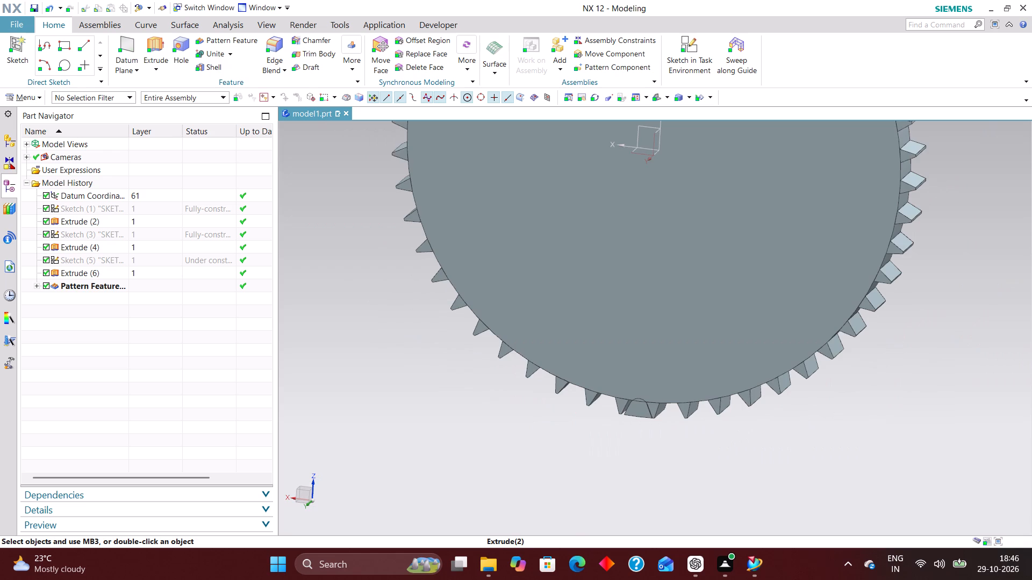
pyautogui.moveTo(864, 437); pyautogui.dragTo(800, 443, button='right')
pyautogui.scroll(5, 637, 412)
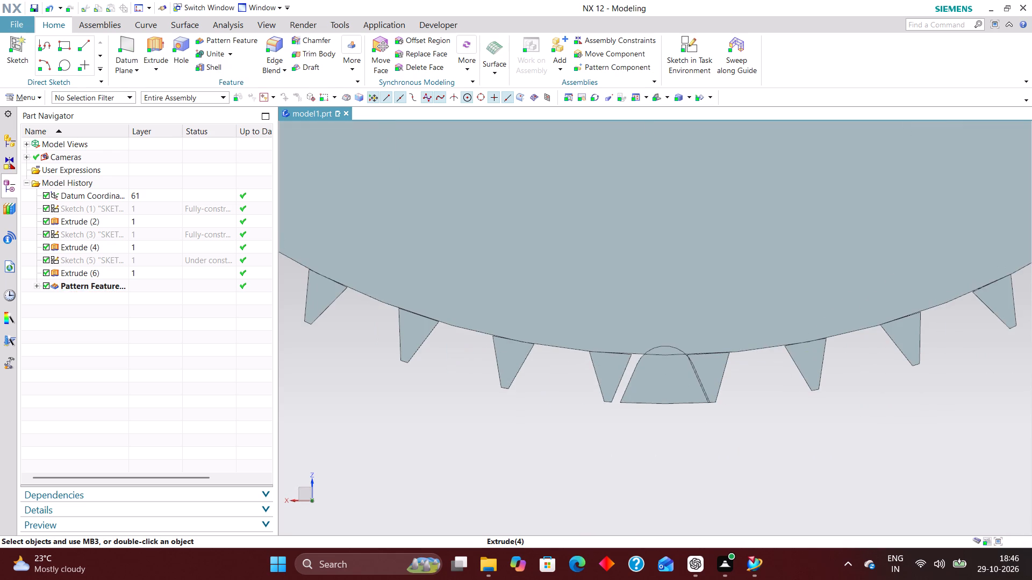
# Examine the teeth around the whole rim and their fit beside the Extrude (4) body, face-on and at an angle.
pyautogui.scroll(-4, 637, 373)
pyautogui.scroll(-4, 655, 423)
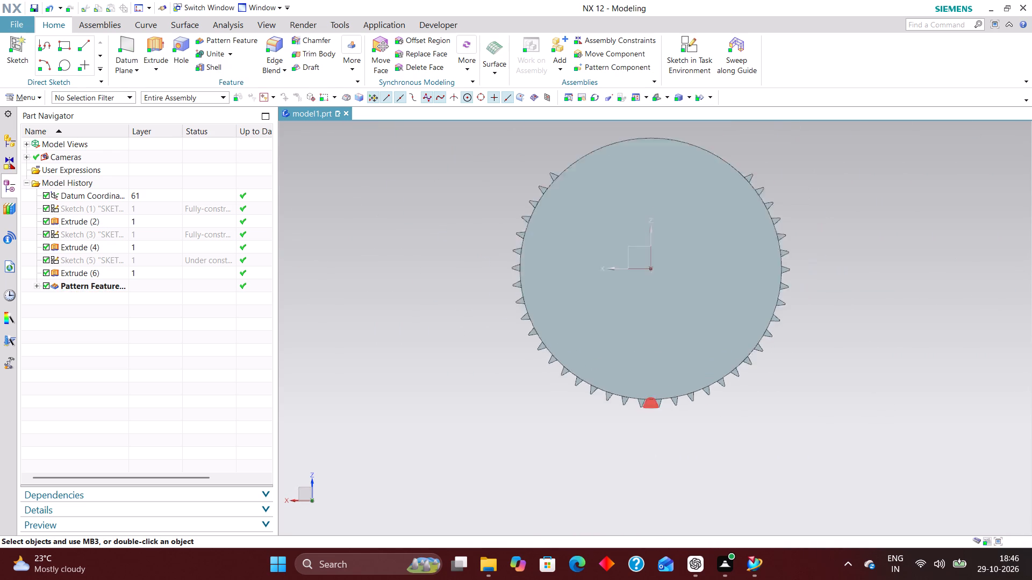
pyautogui.scroll(-1, 644, 410)
pyautogui.scroll(9, 638, 405)
pyautogui.scroll(5, 714, 417)
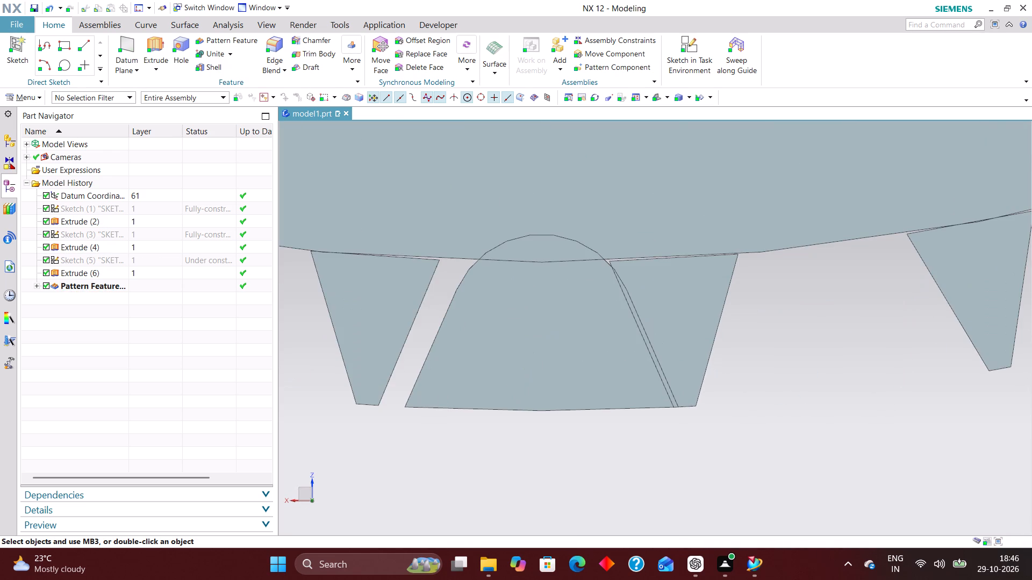
pyautogui.scroll(-6, 696, 377)
pyautogui.scroll(2, 632, 354)
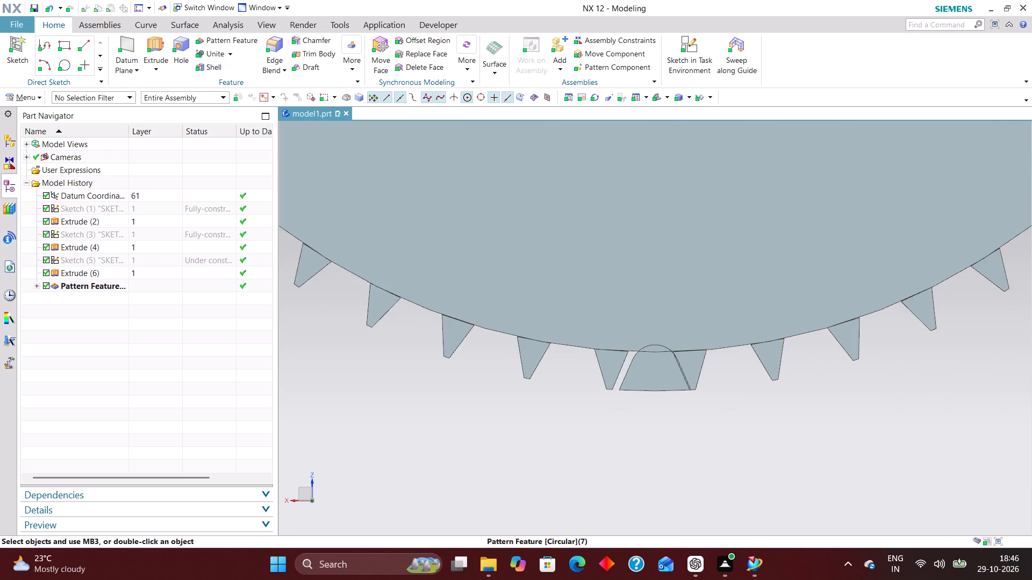
pyautogui.scroll(4, 632, 354)
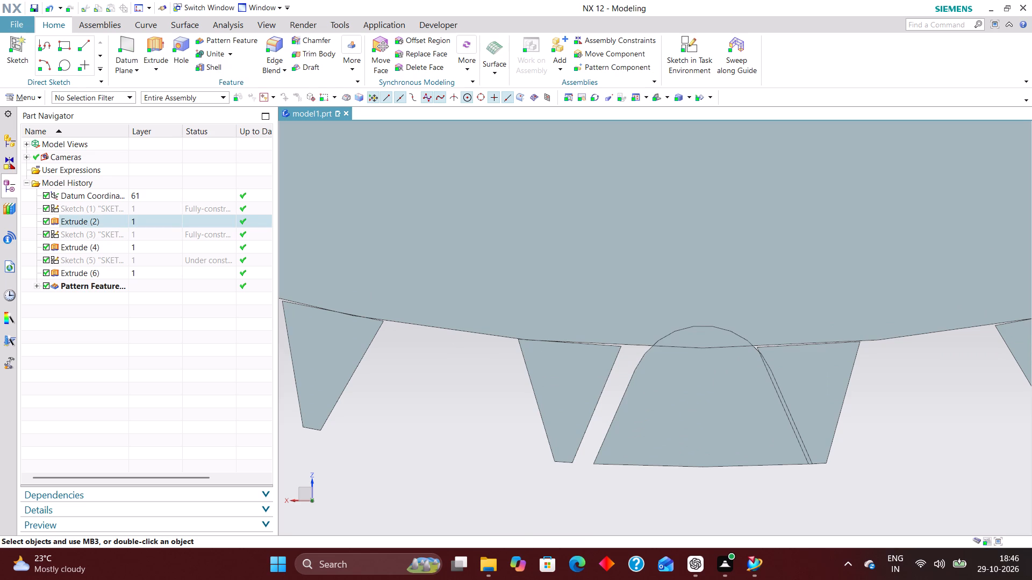
pyautogui.scroll(-4, 709, 352)
pyautogui.moveTo(727, 438); pyautogui.dragTo(788, 410, button='middle')
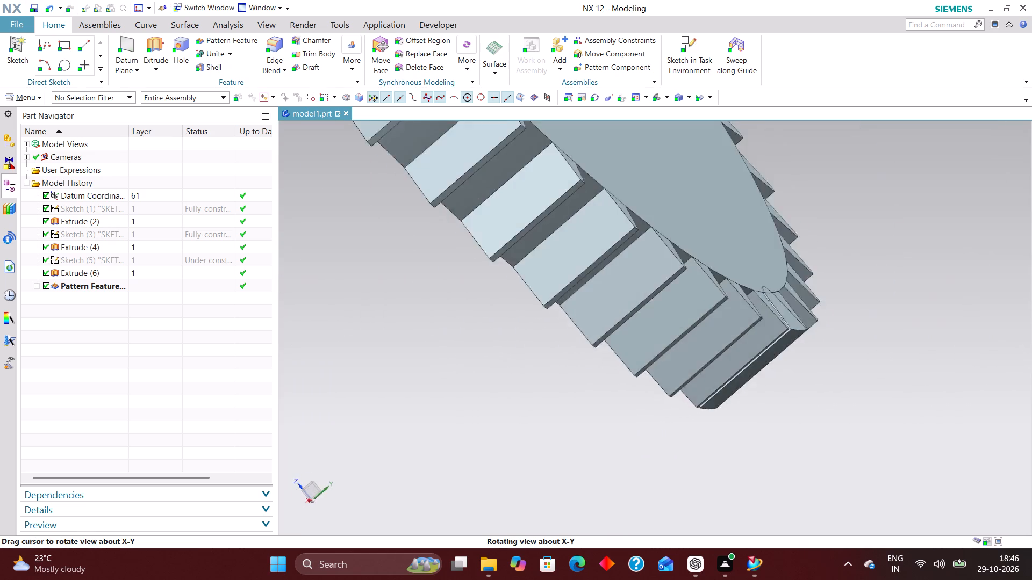
pyautogui.moveTo(788, 410); pyautogui.dragTo(731, 463, button='middle')
pyautogui.middleClick(744, 472)
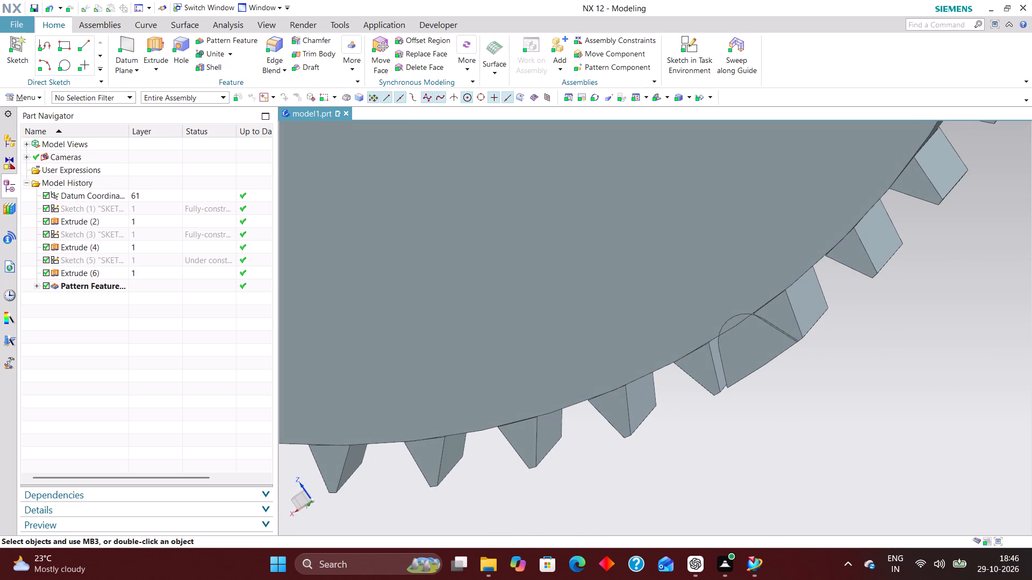
pyautogui.scroll(-5, 733, 435)
pyautogui.moveTo(848, 390); pyautogui.dragTo(850, 397, button='middle')
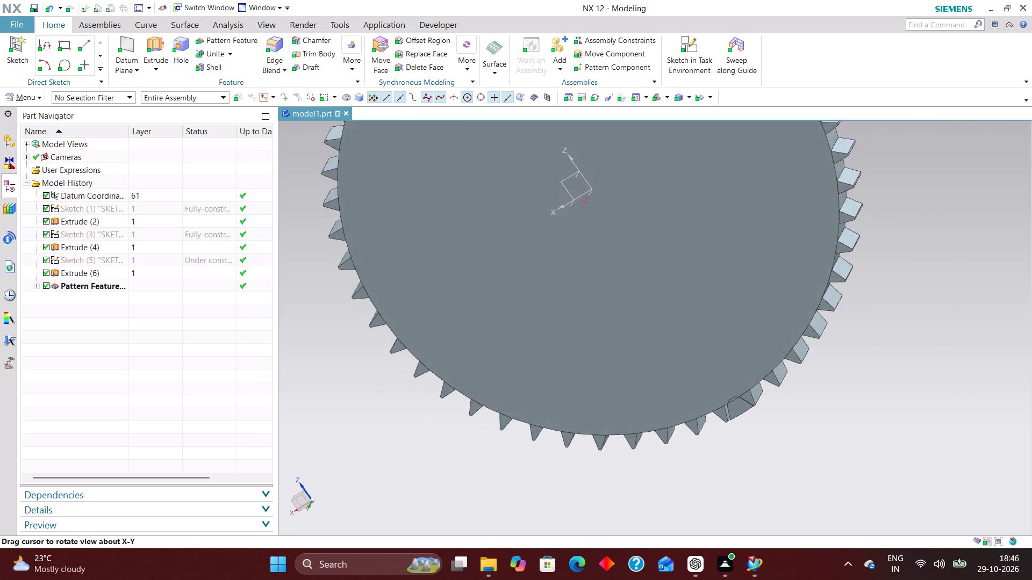
pyautogui.scroll(-4, 845, 388)
pyautogui.scroll(2, 855, 292)
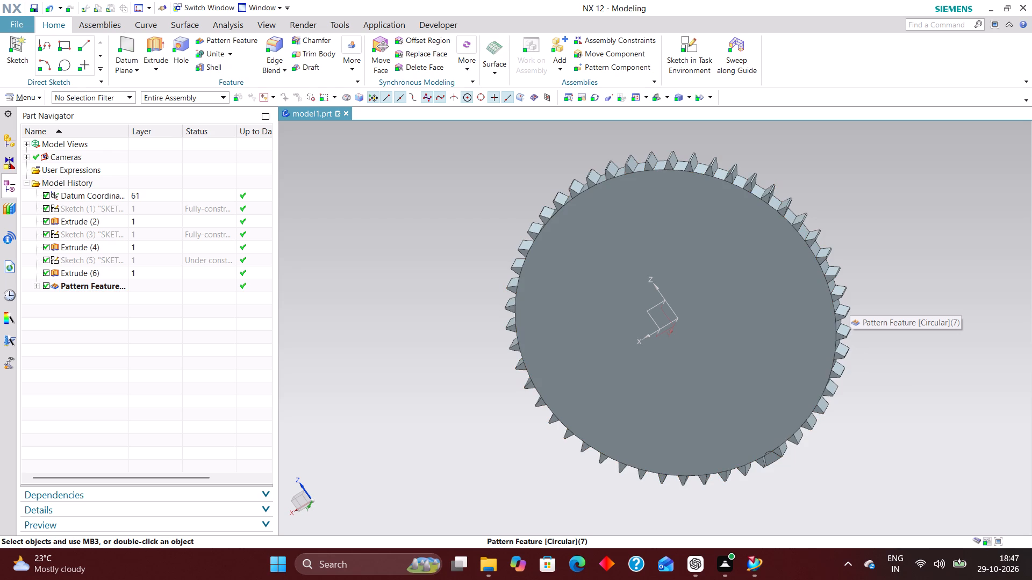
# Edit the circular tooth pattern to a count of 54 with a pitch angle of 360/54.
pyautogui.click(160, 287)
pyautogui.rightClick(155, 286)
pyautogui.click(206, 338)
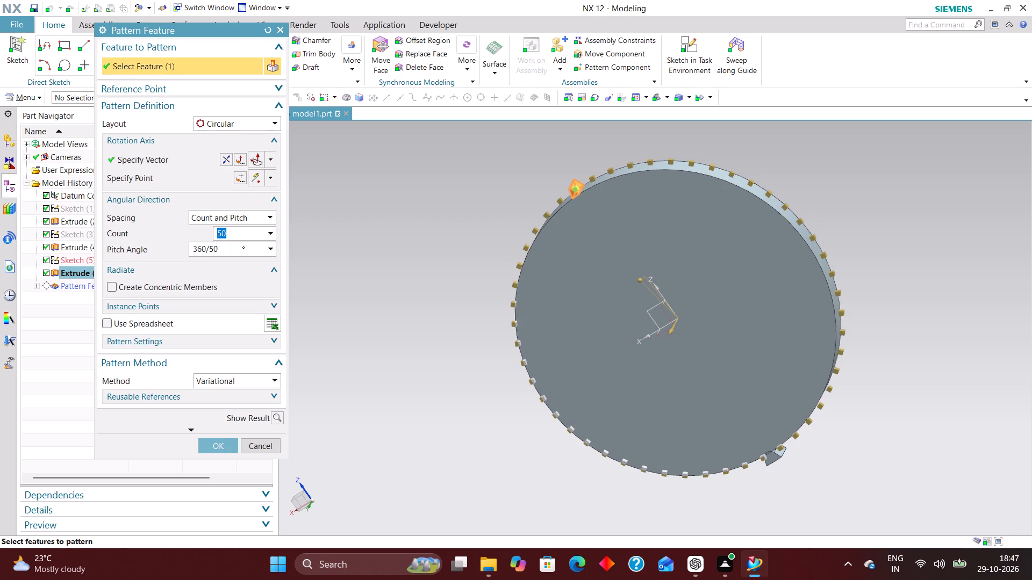
pyautogui.write('54')
pyautogui.press('Return')
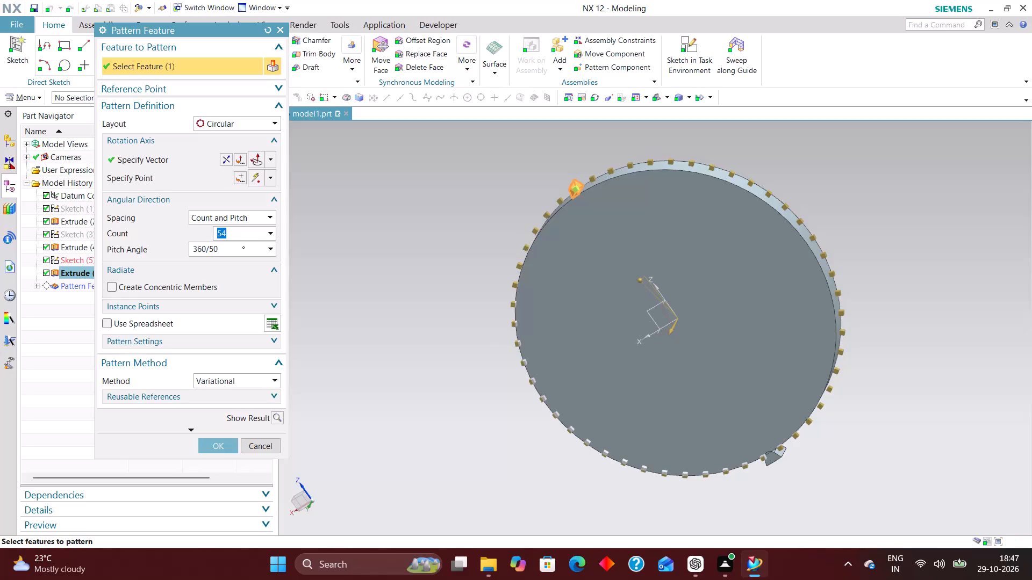
pyautogui.moveTo(219, 248); pyautogui.dragTo(211, 251)
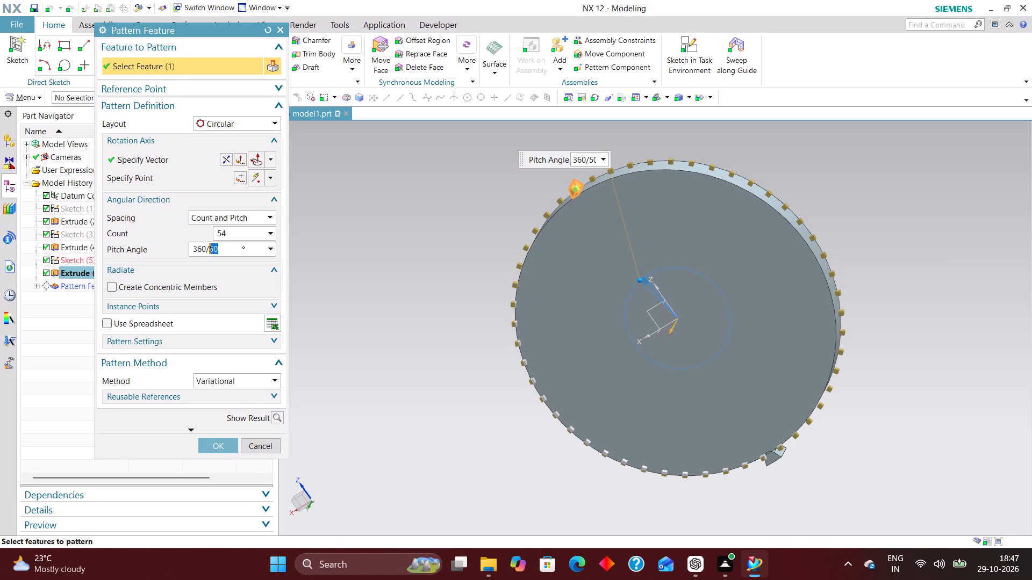
pyautogui.moveTo(211, 251); pyautogui.dragTo(210, 251)
pyautogui.write('54')
pyautogui.press('Return')
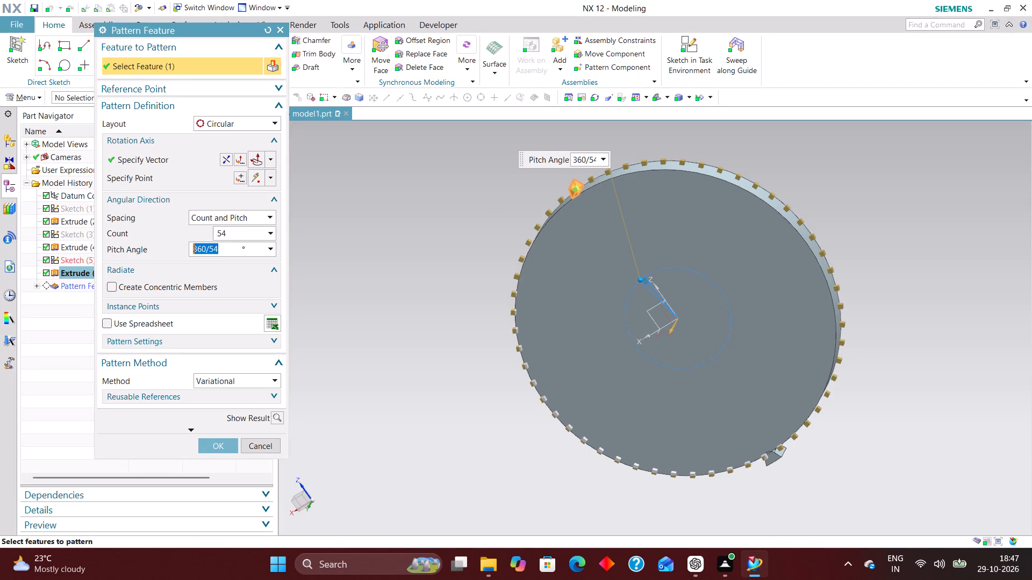
pyautogui.click(216, 446)
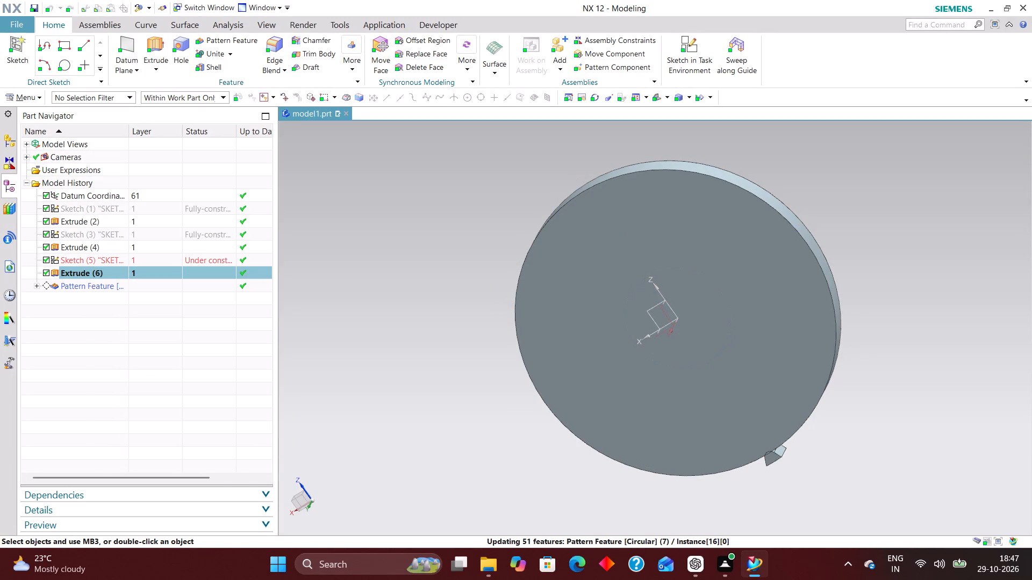
# Examine the updated tooth spacing around the rim and beside the Extrude (4) body from several angles.
pyautogui.moveTo(858, 441); pyautogui.dragTo(870, 432, button='middle')
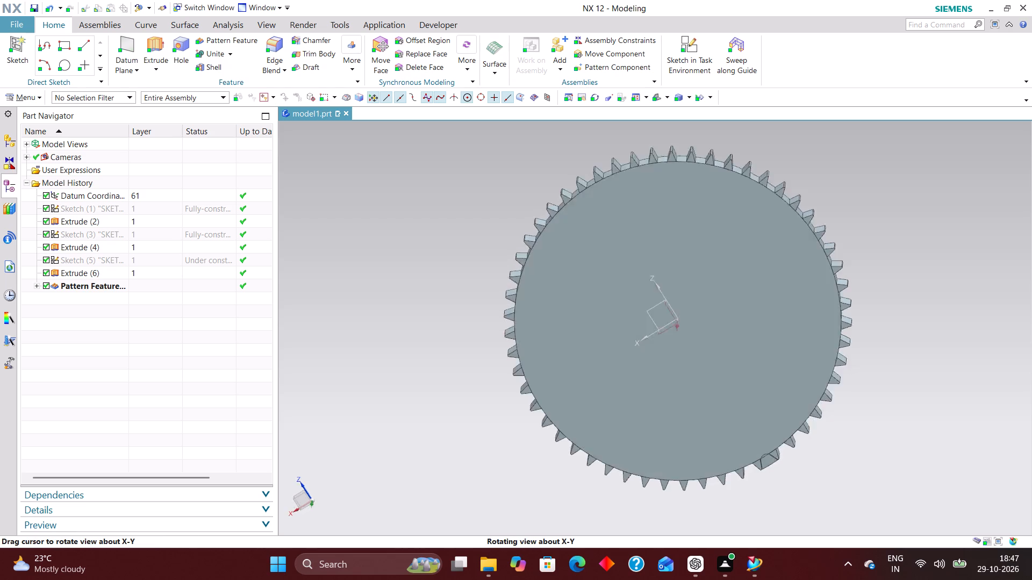
pyautogui.moveTo(870, 432); pyautogui.dragTo(860, 419, button='middle')
pyautogui.scroll(6, 685, 483)
pyautogui.scroll(-1, 765, 431)
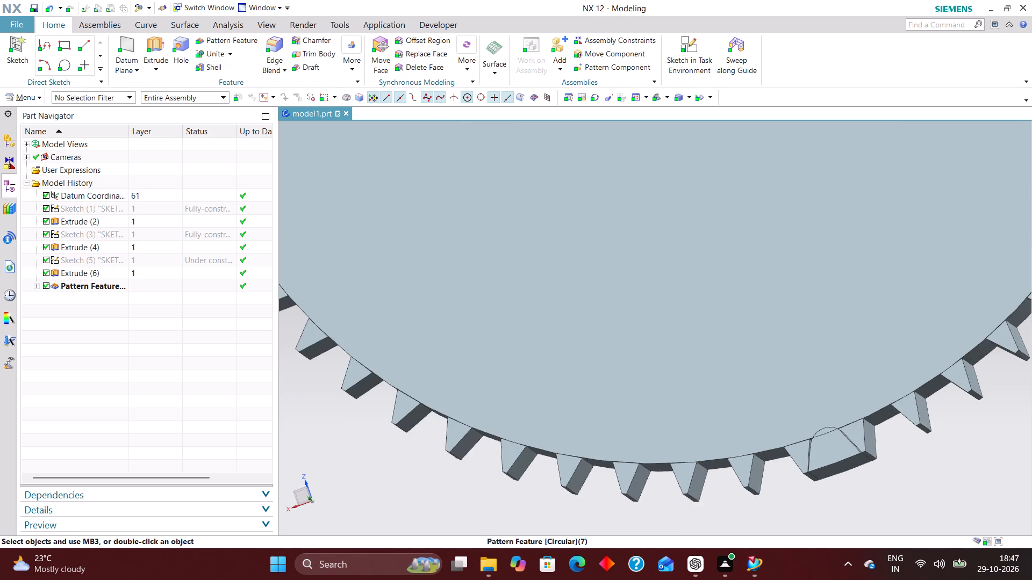
pyautogui.moveTo(830, 466); pyautogui.dragTo(830, 477, button='middle')
pyautogui.scroll(1, 825, 472)
pyautogui.scroll(-5, 823, 459)
pyautogui.scroll(-2, 806, 402)
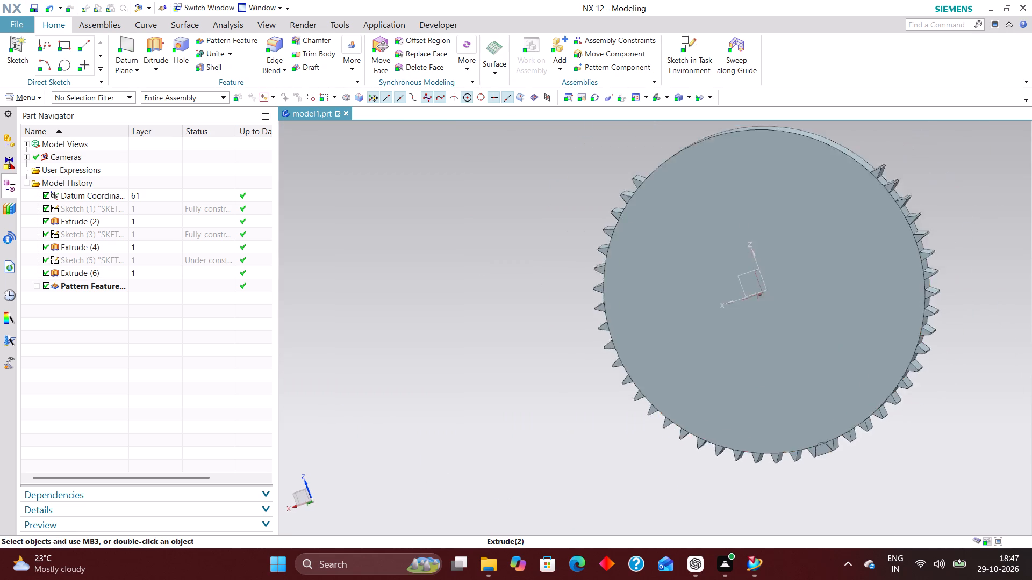
pyautogui.scroll(-1, 812, 408)
pyautogui.scroll(2, 864, 257)
pyautogui.moveTo(926, 295); pyautogui.dragTo(925, 306, button='middle')
pyautogui.scroll(1, 926, 305)
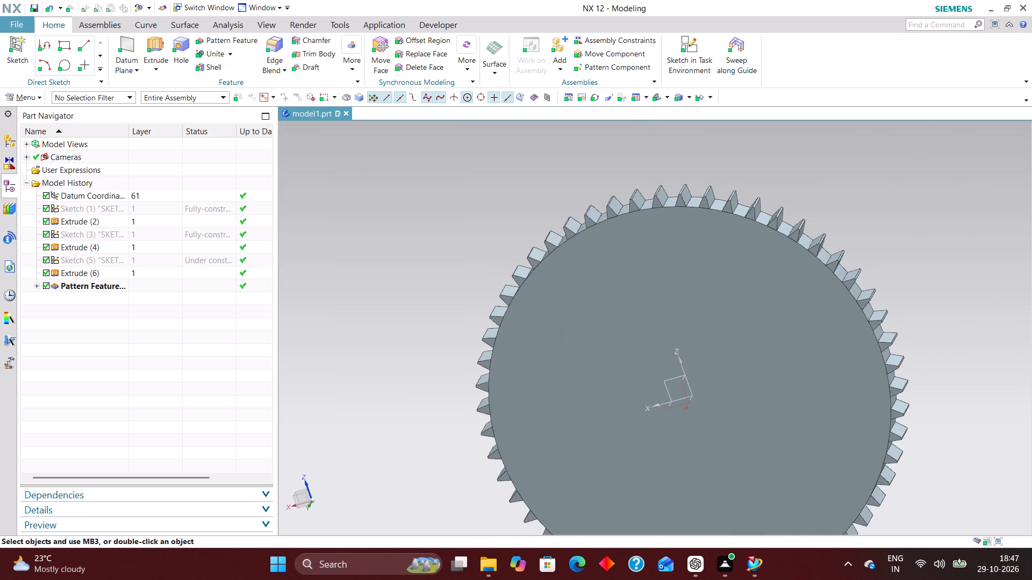
# Start a Unite operation with the large disc as the target body.
pyautogui.click(210, 50)
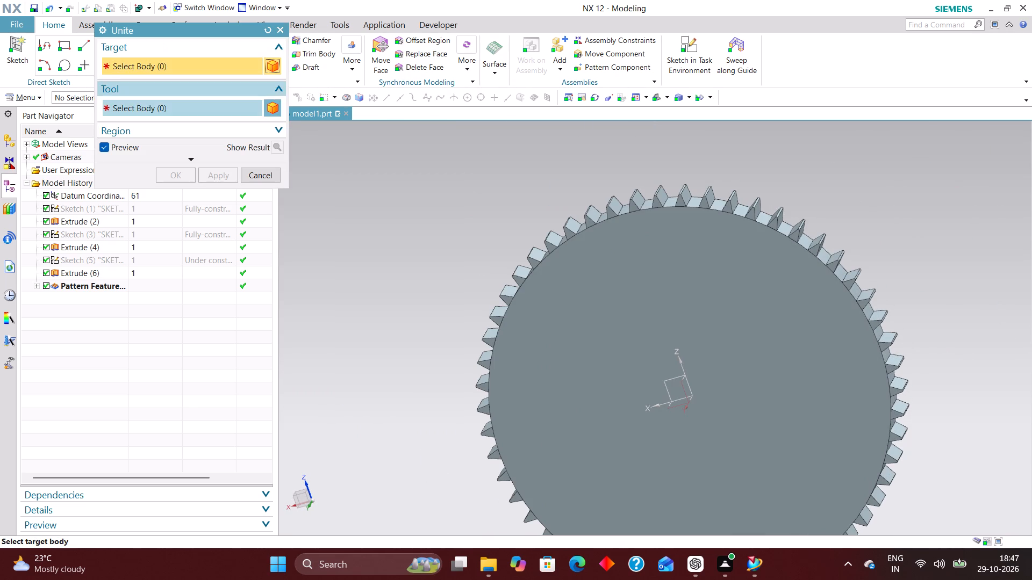
pyautogui.click(798, 411)
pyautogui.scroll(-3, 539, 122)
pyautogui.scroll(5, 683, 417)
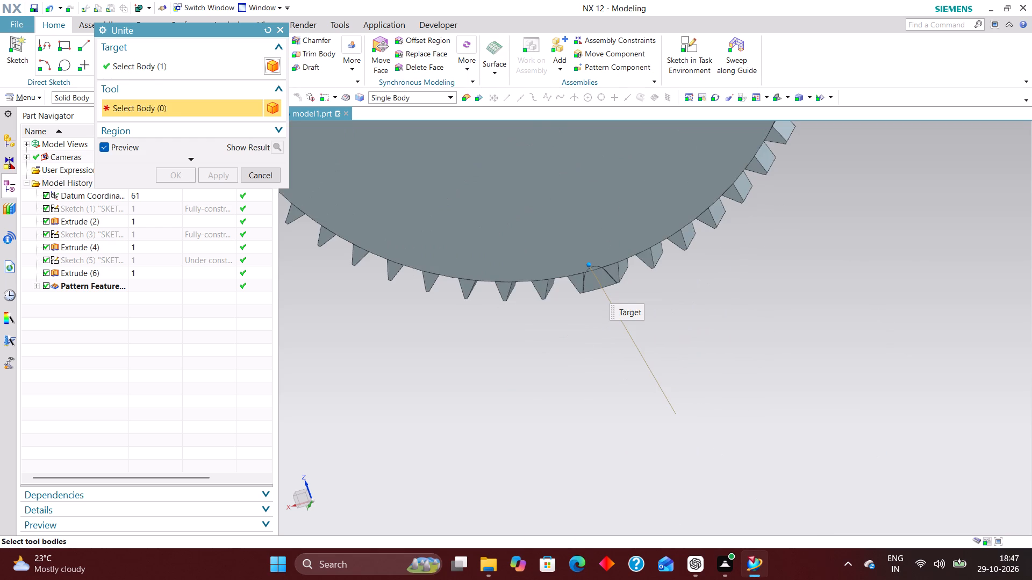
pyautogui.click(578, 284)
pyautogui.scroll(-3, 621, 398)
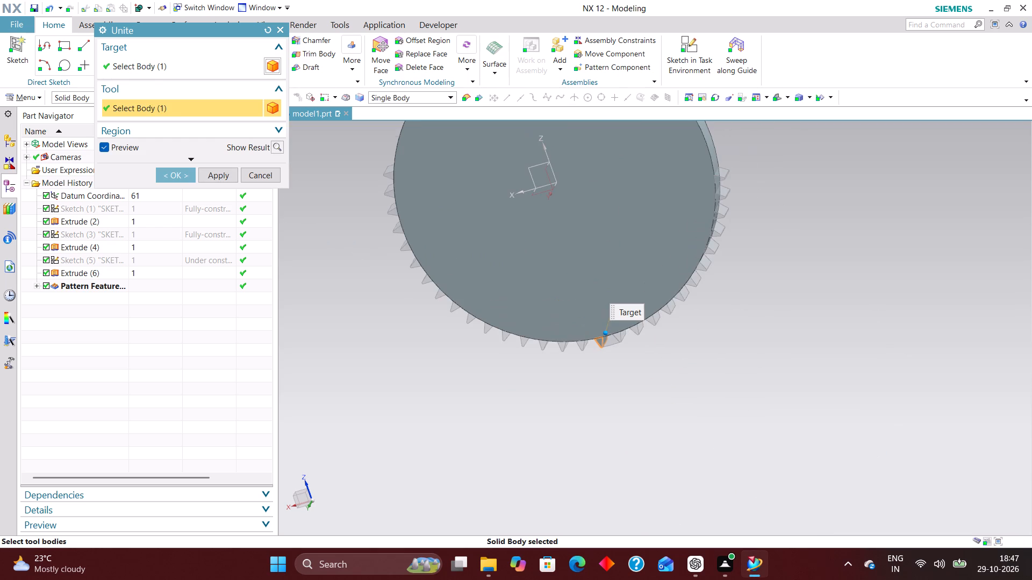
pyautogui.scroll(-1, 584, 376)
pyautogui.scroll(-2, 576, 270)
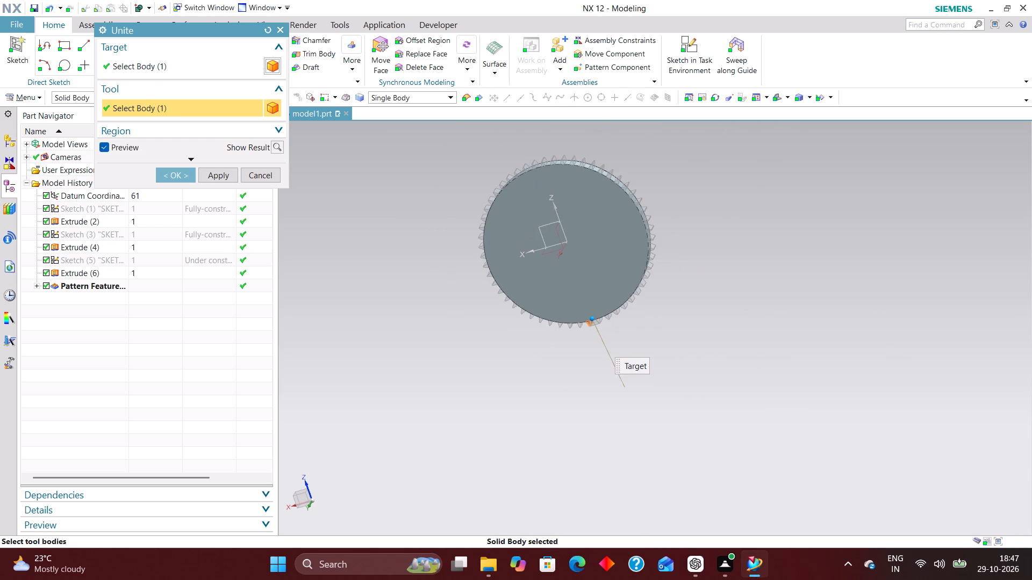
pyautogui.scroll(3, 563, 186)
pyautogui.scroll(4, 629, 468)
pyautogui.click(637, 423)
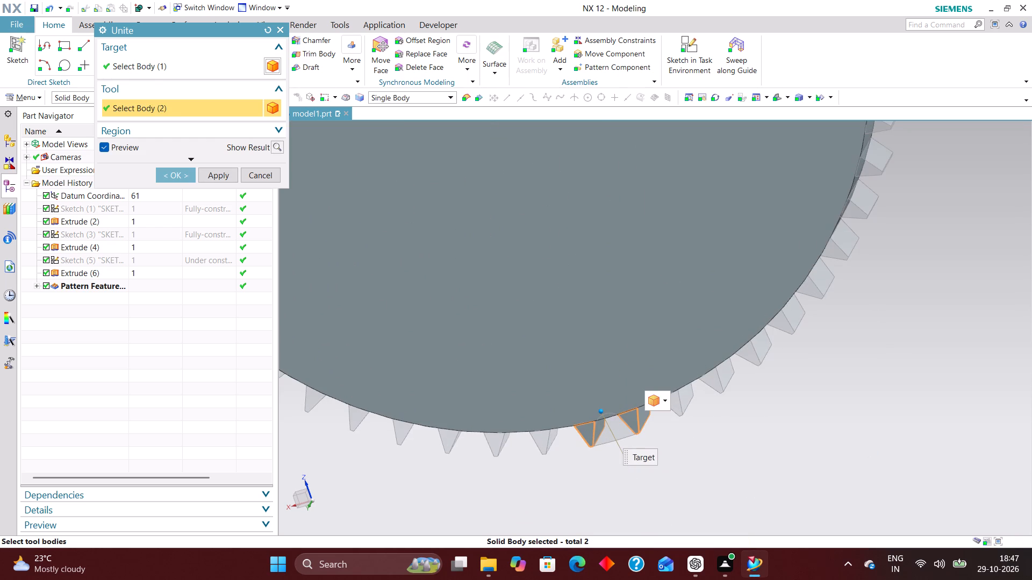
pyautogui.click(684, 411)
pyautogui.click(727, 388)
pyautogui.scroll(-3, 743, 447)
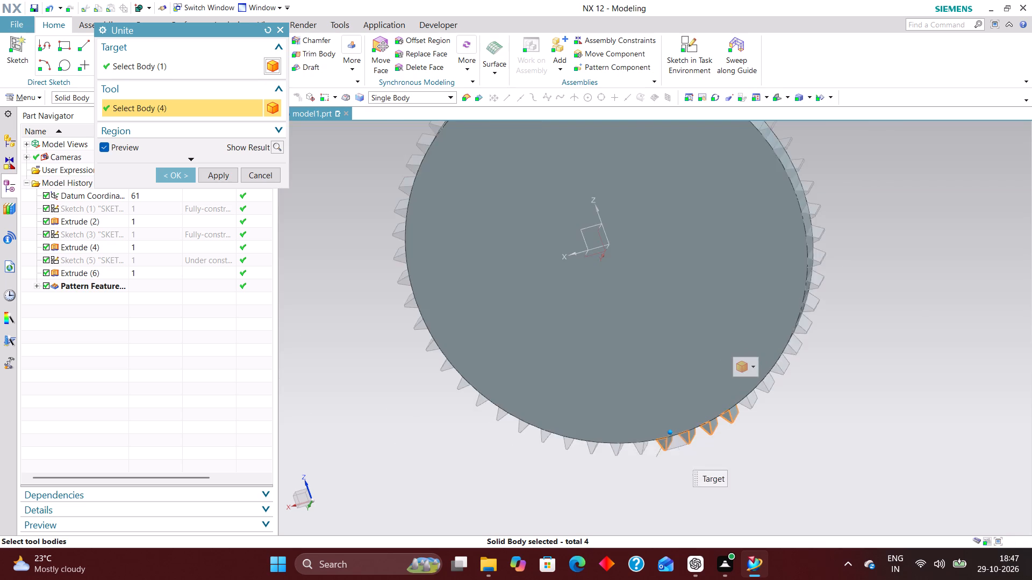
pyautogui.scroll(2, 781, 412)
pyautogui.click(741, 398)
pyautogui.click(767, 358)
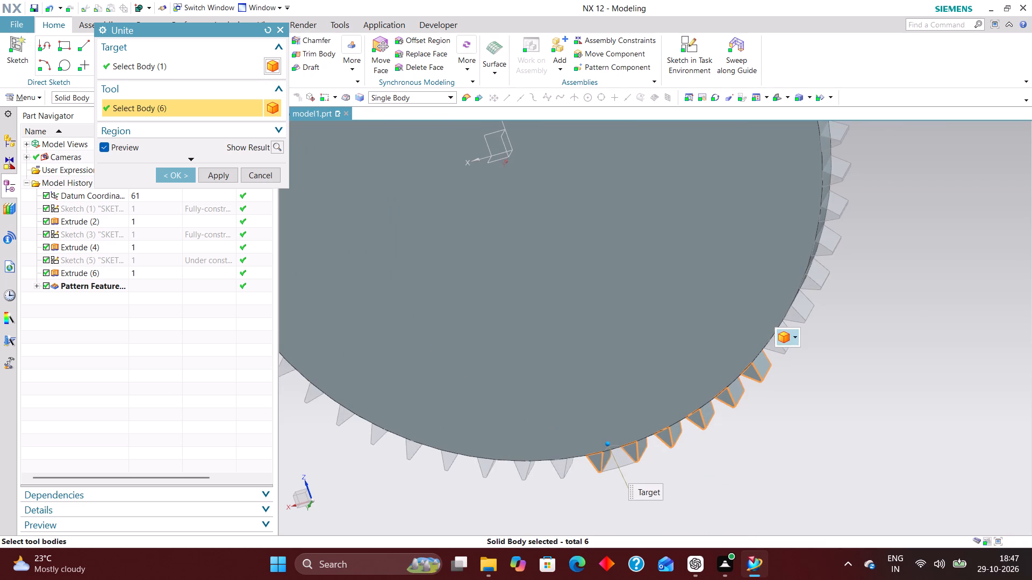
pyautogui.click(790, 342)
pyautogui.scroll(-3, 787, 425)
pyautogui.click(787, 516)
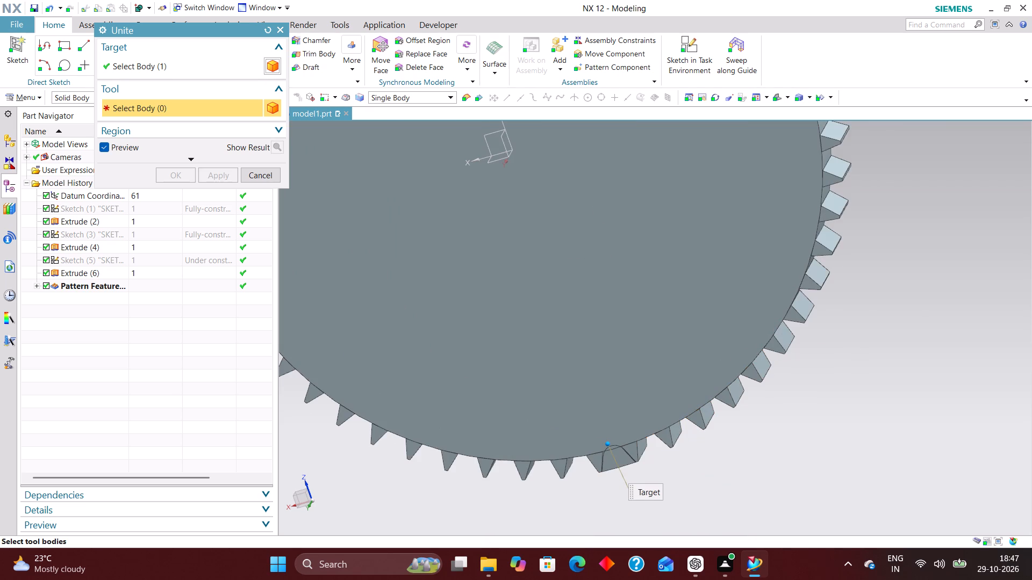
# Select eleven neighbouring teeth on the rim, on both sides of the Extrude (4) body, as tool bodies for the Unite.
pyautogui.click(563, 469)
pyautogui.click(596, 465)
pyautogui.click(637, 454)
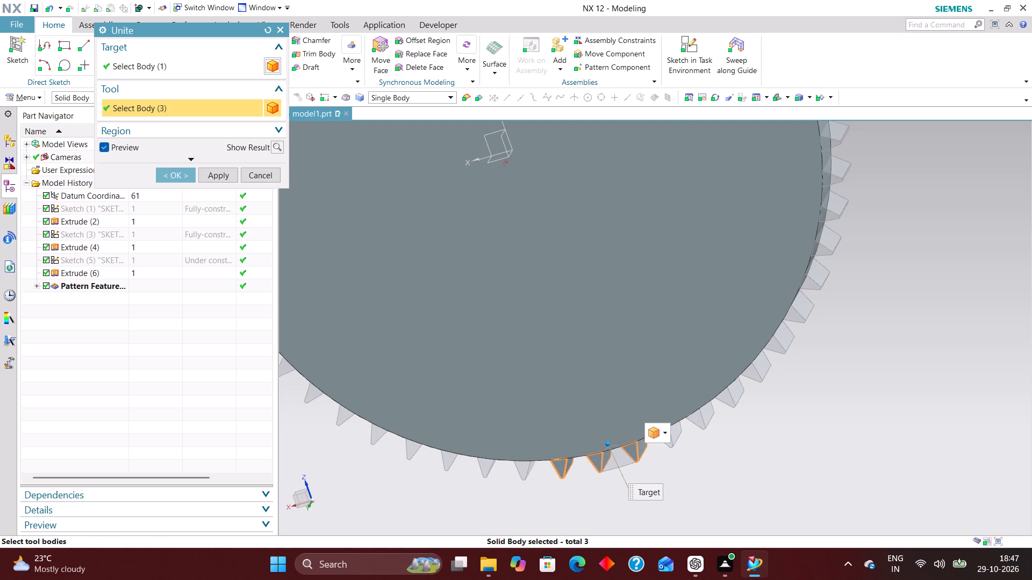
pyautogui.click(680, 437)
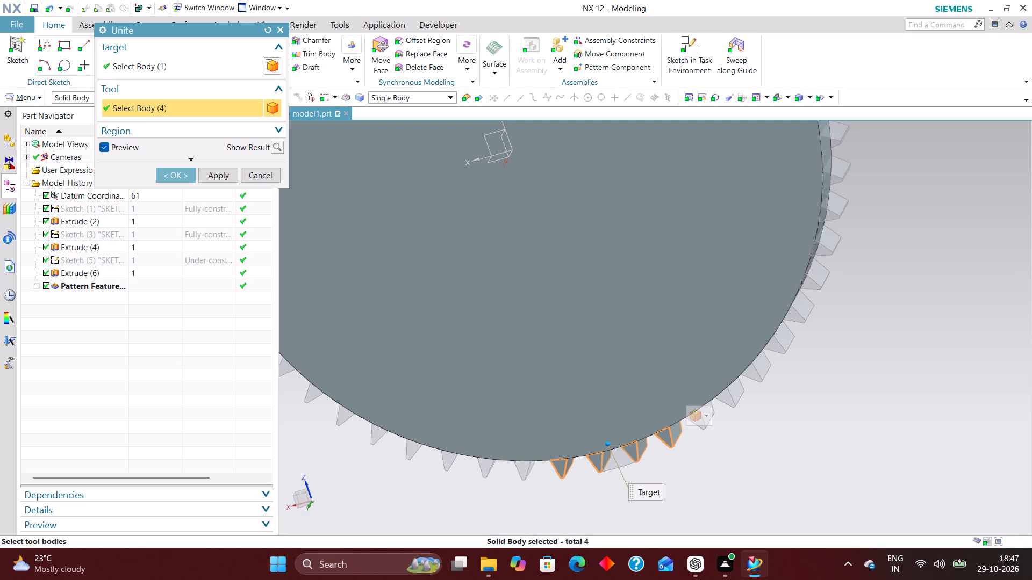
pyautogui.click(534, 472)
pyautogui.click(706, 423)
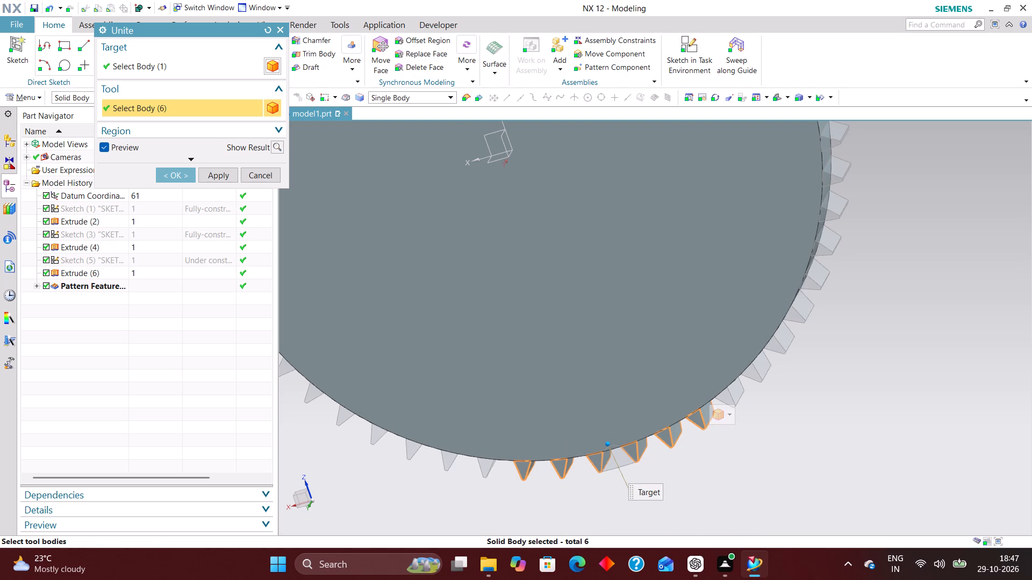
pyautogui.click(488, 466)
pyautogui.click(451, 464)
pyautogui.click(413, 453)
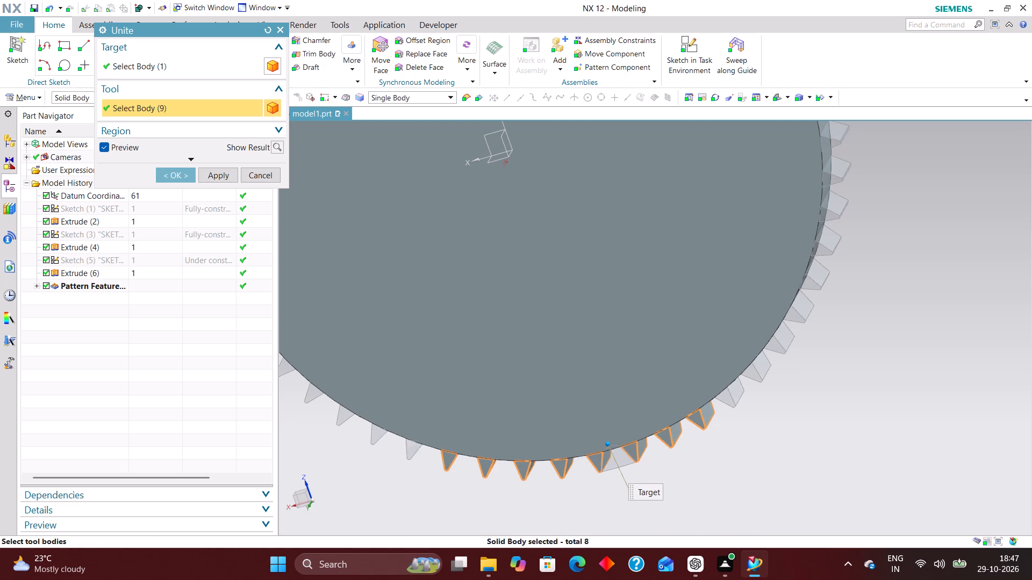
pyautogui.click(374, 440)
pyautogui.click(339, 423)
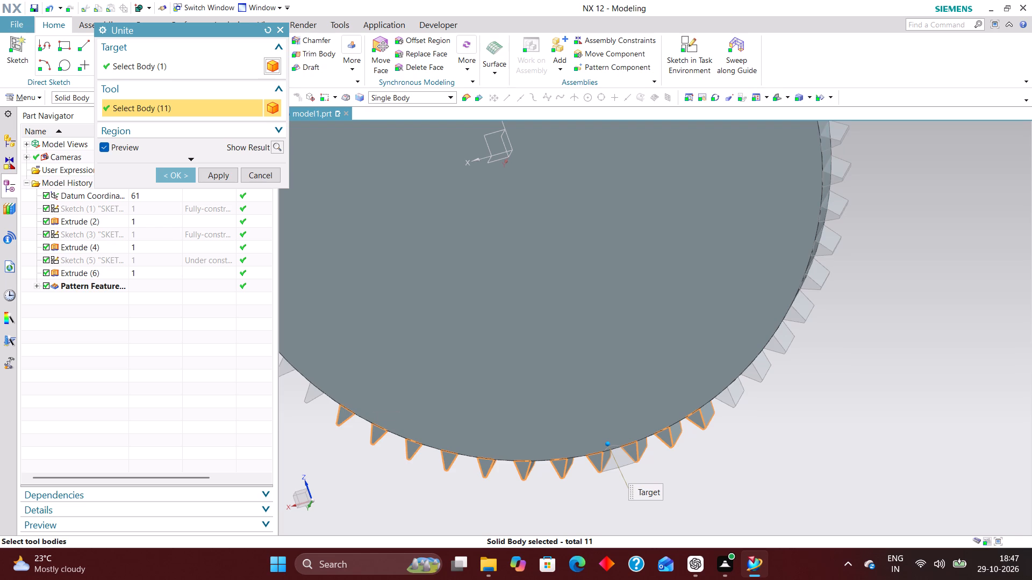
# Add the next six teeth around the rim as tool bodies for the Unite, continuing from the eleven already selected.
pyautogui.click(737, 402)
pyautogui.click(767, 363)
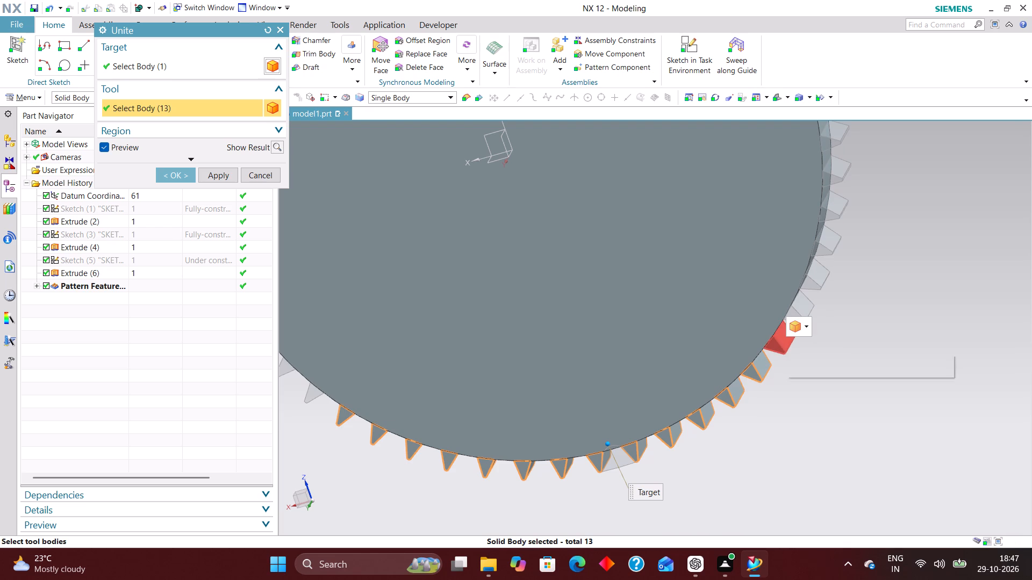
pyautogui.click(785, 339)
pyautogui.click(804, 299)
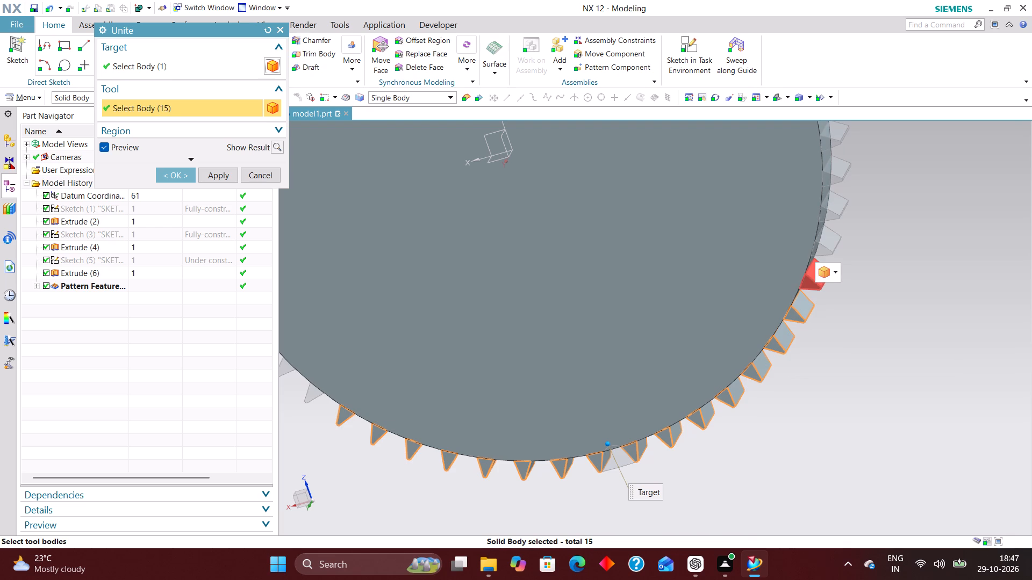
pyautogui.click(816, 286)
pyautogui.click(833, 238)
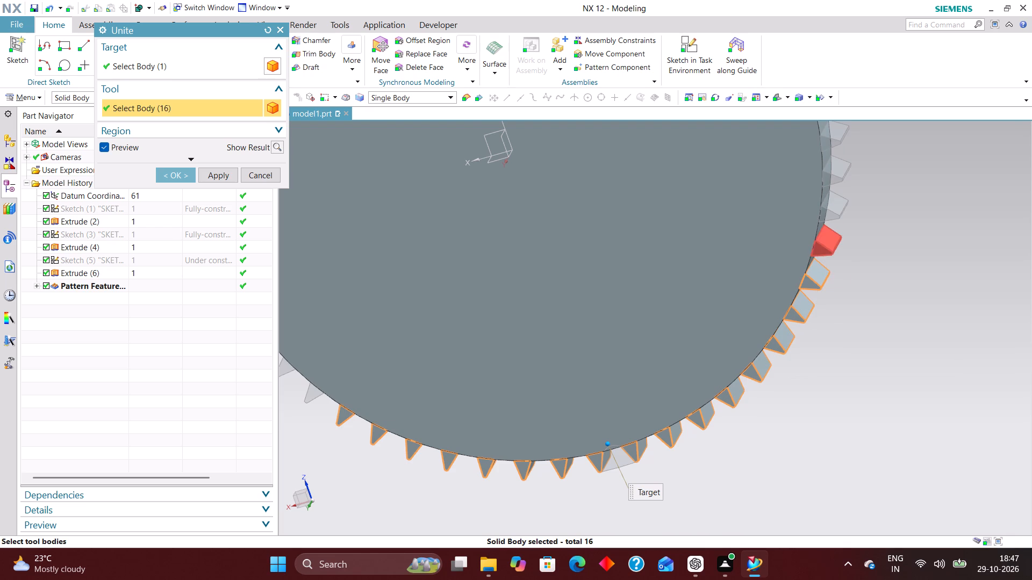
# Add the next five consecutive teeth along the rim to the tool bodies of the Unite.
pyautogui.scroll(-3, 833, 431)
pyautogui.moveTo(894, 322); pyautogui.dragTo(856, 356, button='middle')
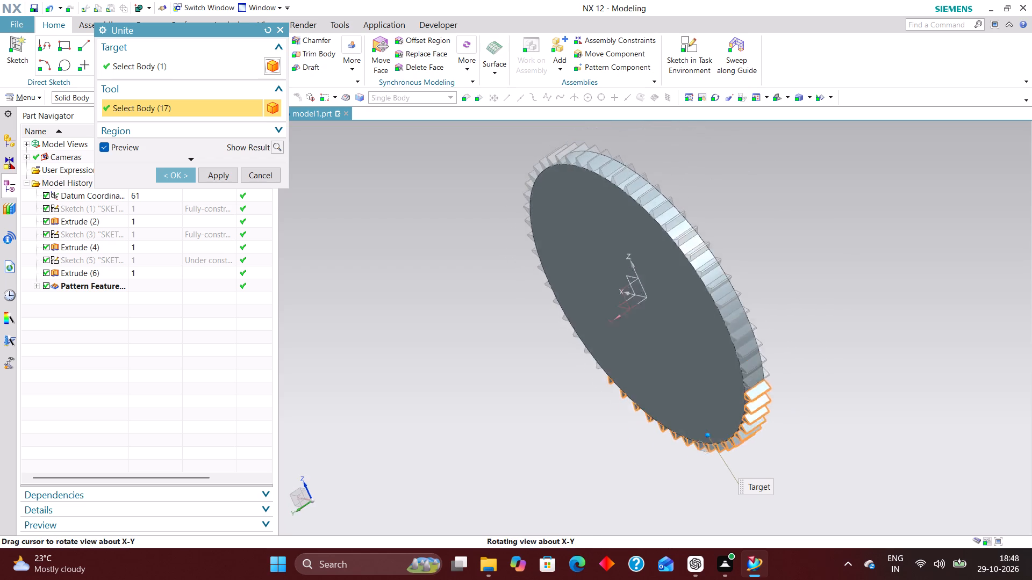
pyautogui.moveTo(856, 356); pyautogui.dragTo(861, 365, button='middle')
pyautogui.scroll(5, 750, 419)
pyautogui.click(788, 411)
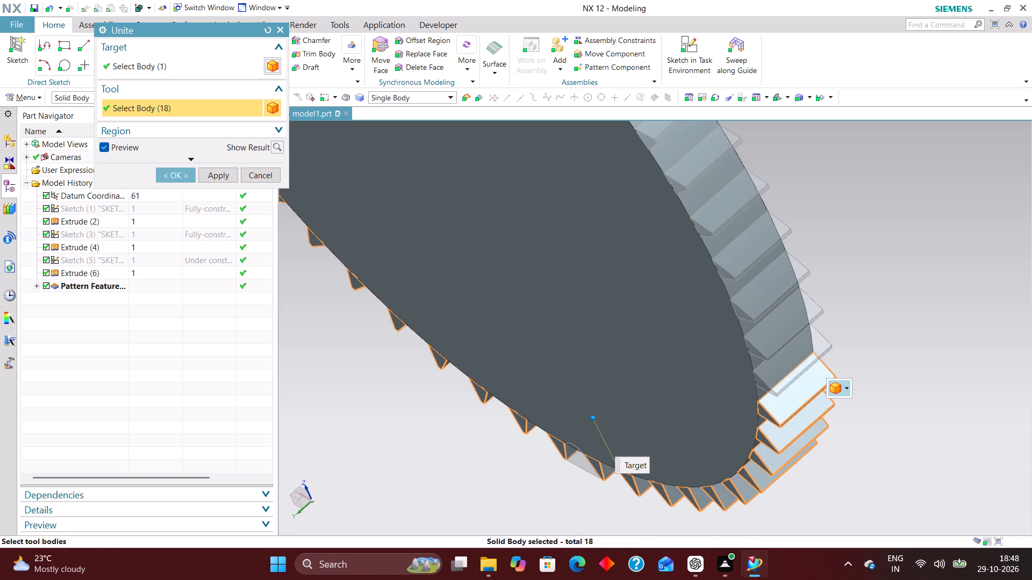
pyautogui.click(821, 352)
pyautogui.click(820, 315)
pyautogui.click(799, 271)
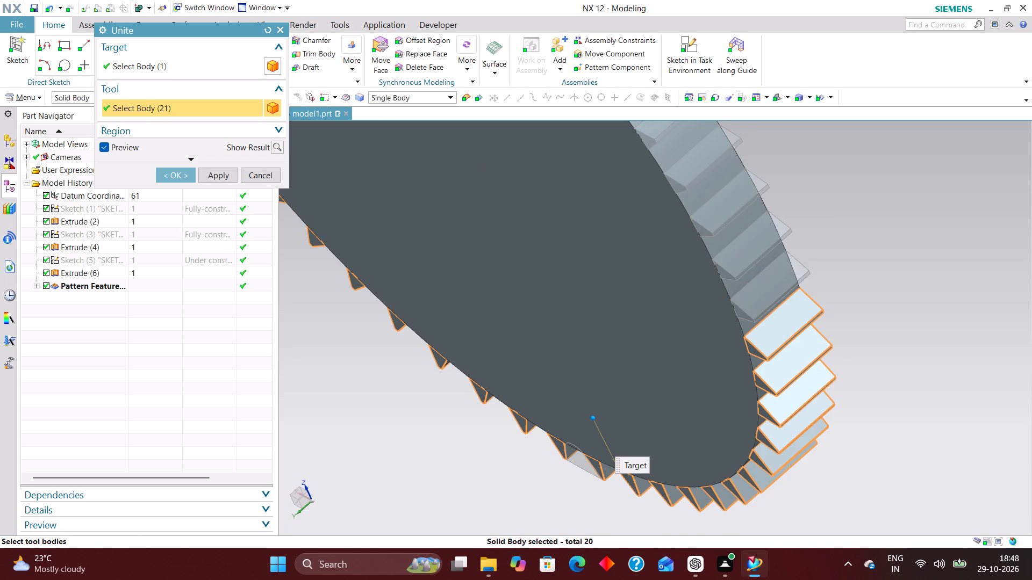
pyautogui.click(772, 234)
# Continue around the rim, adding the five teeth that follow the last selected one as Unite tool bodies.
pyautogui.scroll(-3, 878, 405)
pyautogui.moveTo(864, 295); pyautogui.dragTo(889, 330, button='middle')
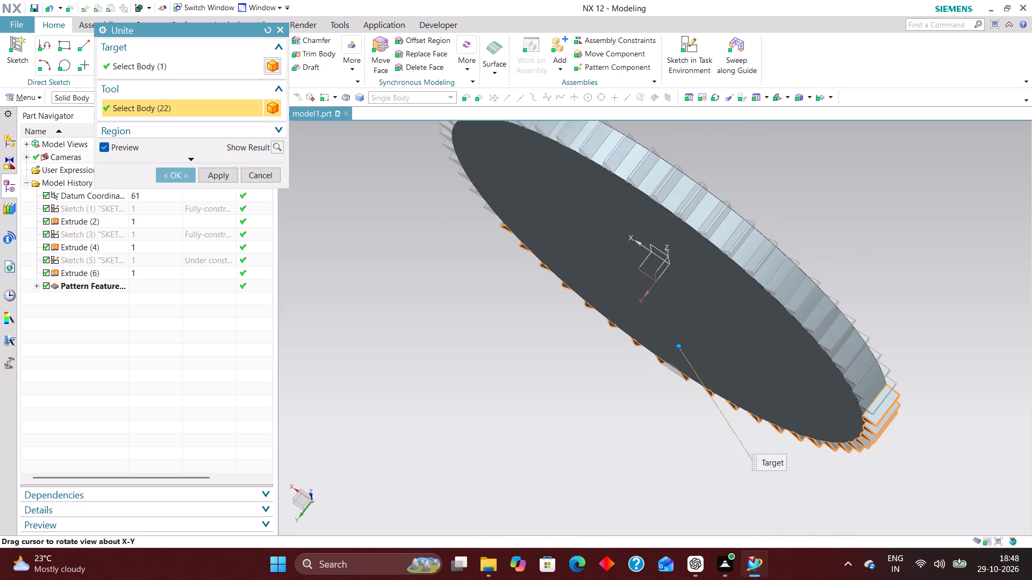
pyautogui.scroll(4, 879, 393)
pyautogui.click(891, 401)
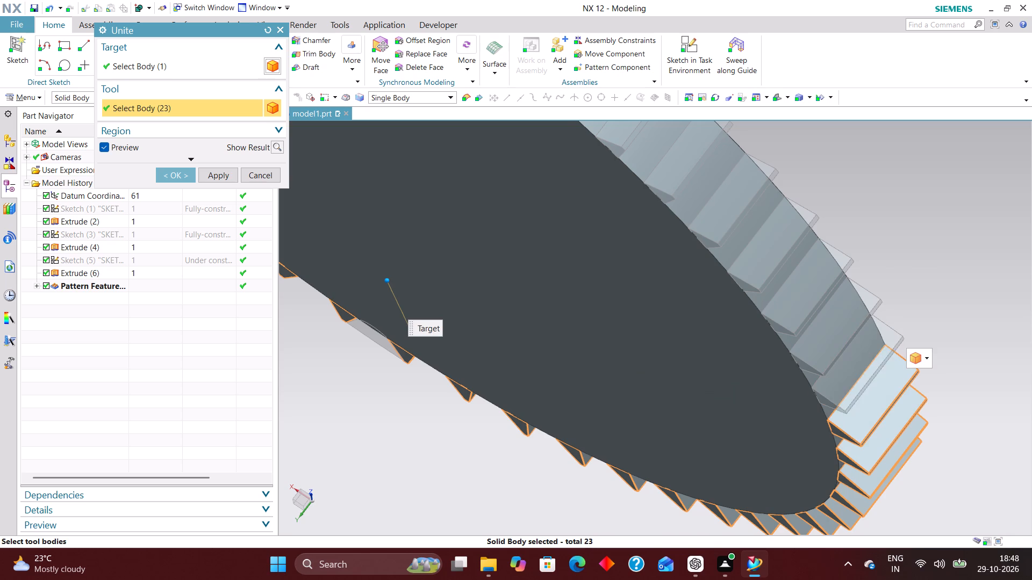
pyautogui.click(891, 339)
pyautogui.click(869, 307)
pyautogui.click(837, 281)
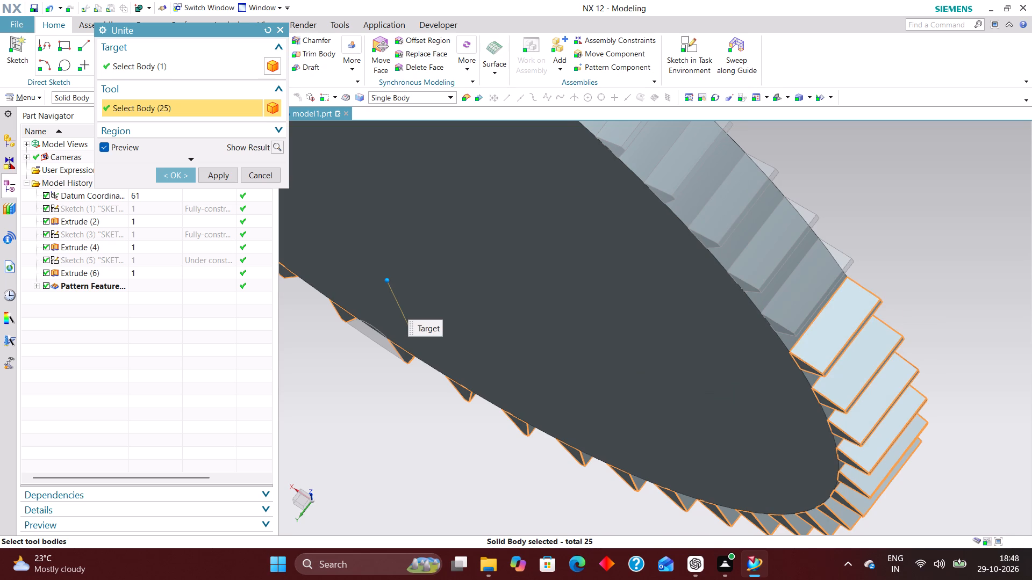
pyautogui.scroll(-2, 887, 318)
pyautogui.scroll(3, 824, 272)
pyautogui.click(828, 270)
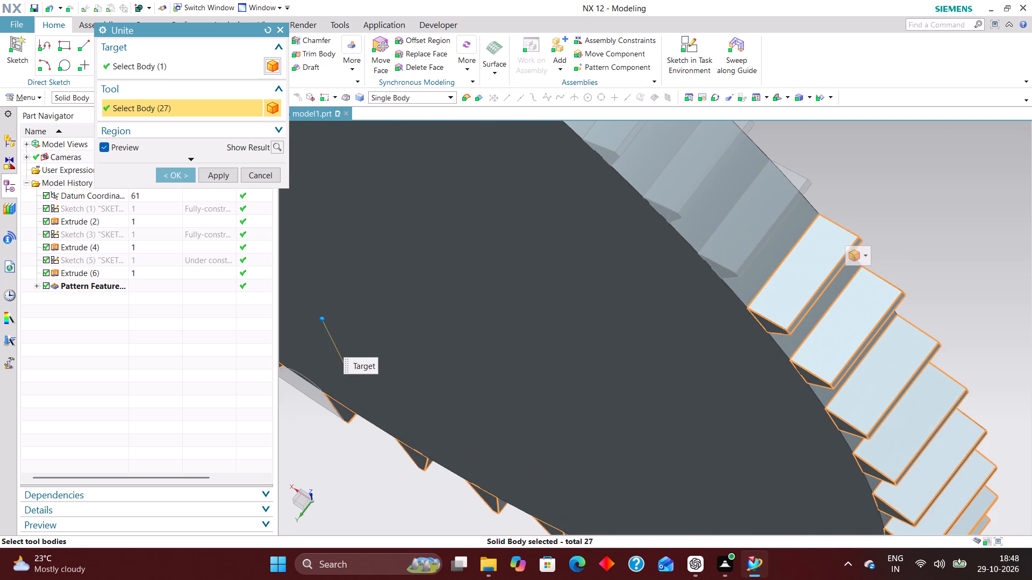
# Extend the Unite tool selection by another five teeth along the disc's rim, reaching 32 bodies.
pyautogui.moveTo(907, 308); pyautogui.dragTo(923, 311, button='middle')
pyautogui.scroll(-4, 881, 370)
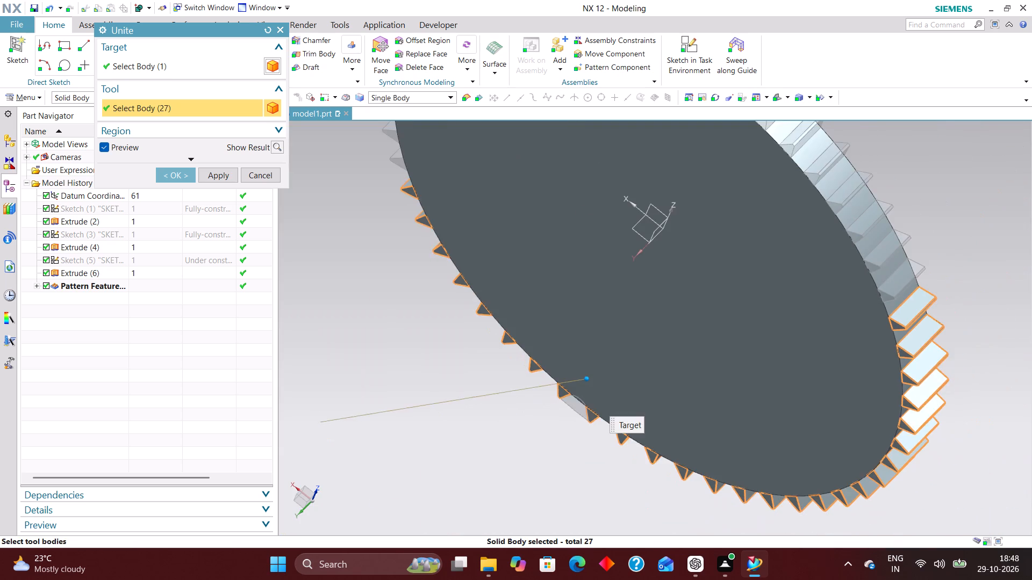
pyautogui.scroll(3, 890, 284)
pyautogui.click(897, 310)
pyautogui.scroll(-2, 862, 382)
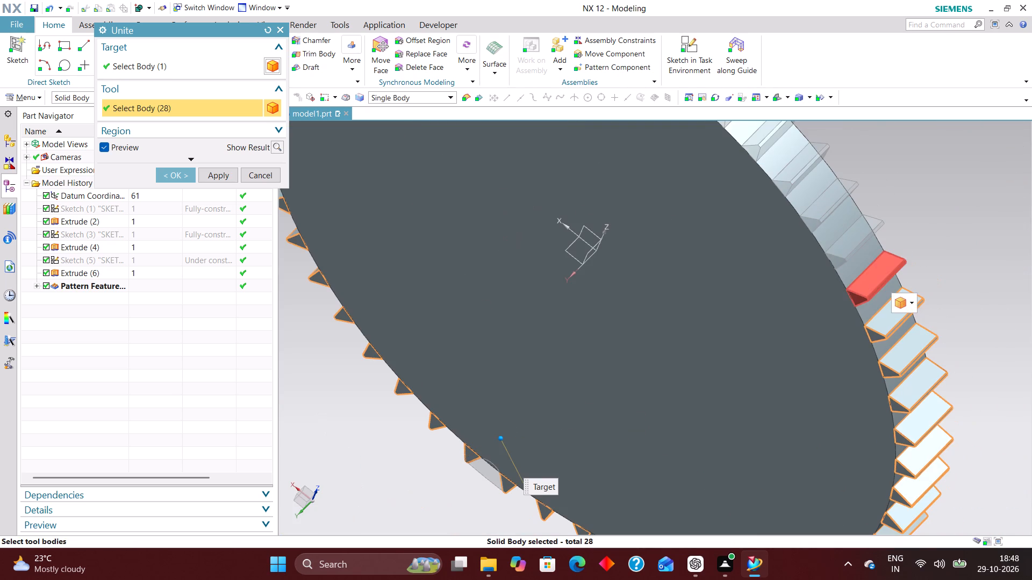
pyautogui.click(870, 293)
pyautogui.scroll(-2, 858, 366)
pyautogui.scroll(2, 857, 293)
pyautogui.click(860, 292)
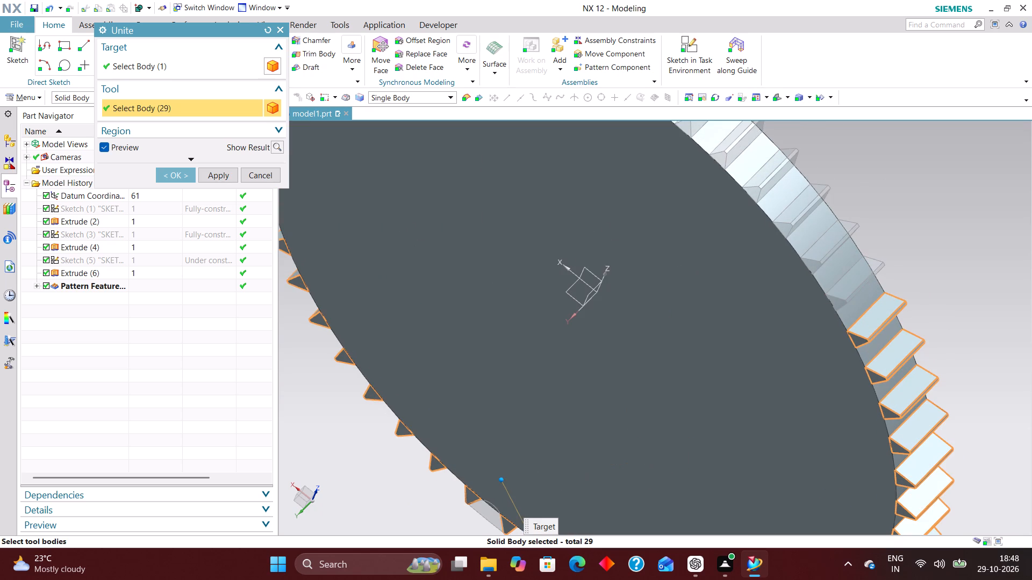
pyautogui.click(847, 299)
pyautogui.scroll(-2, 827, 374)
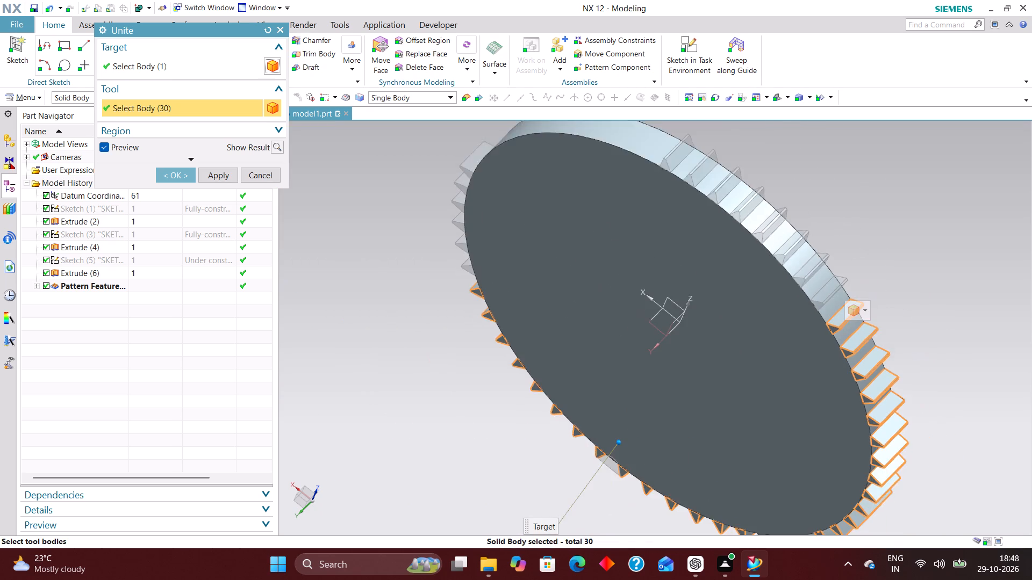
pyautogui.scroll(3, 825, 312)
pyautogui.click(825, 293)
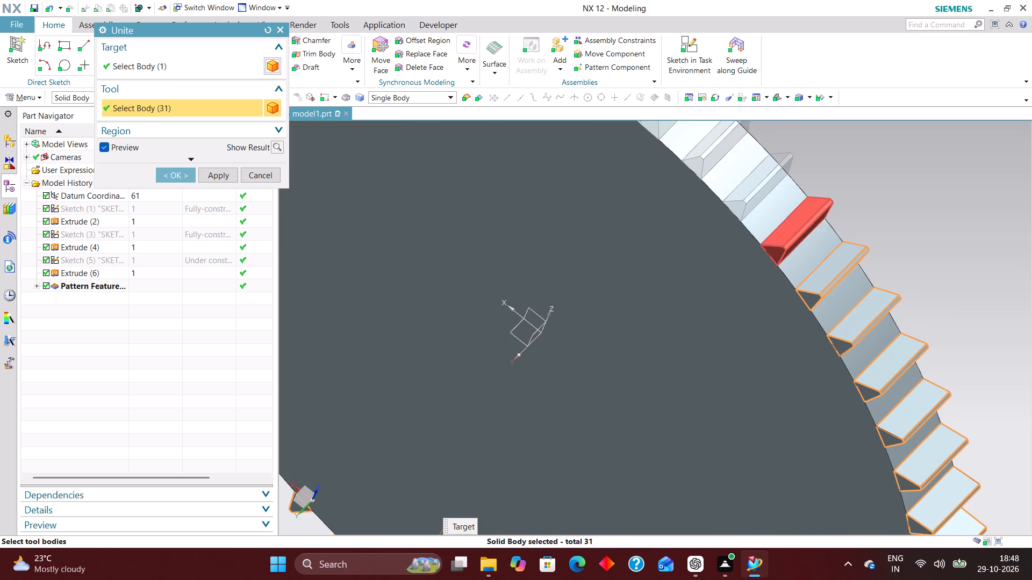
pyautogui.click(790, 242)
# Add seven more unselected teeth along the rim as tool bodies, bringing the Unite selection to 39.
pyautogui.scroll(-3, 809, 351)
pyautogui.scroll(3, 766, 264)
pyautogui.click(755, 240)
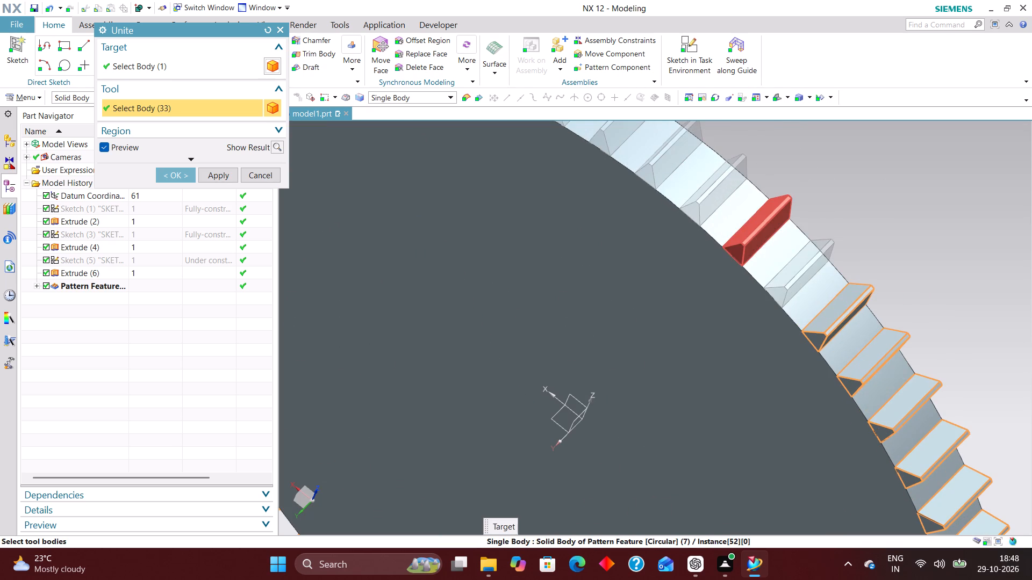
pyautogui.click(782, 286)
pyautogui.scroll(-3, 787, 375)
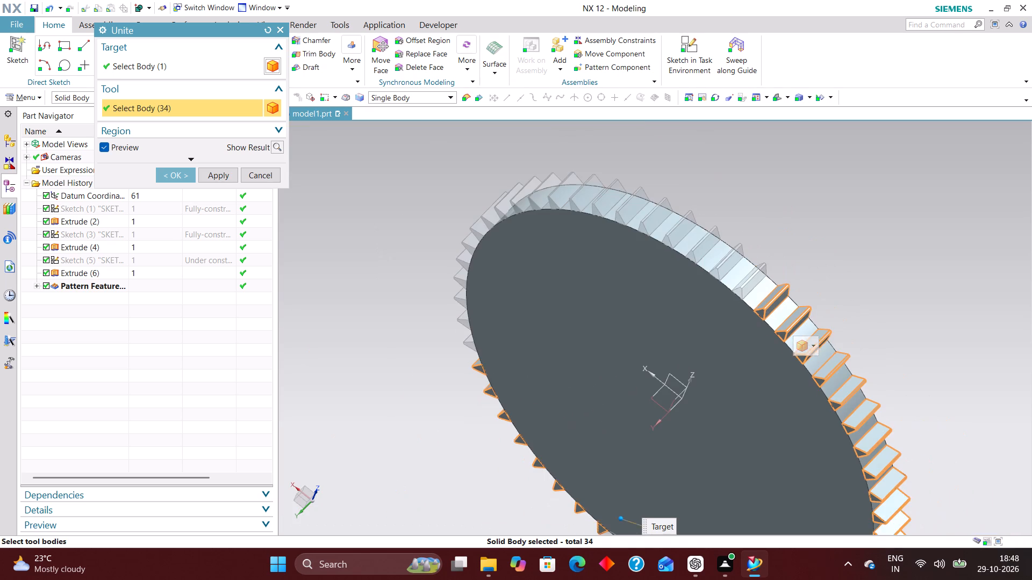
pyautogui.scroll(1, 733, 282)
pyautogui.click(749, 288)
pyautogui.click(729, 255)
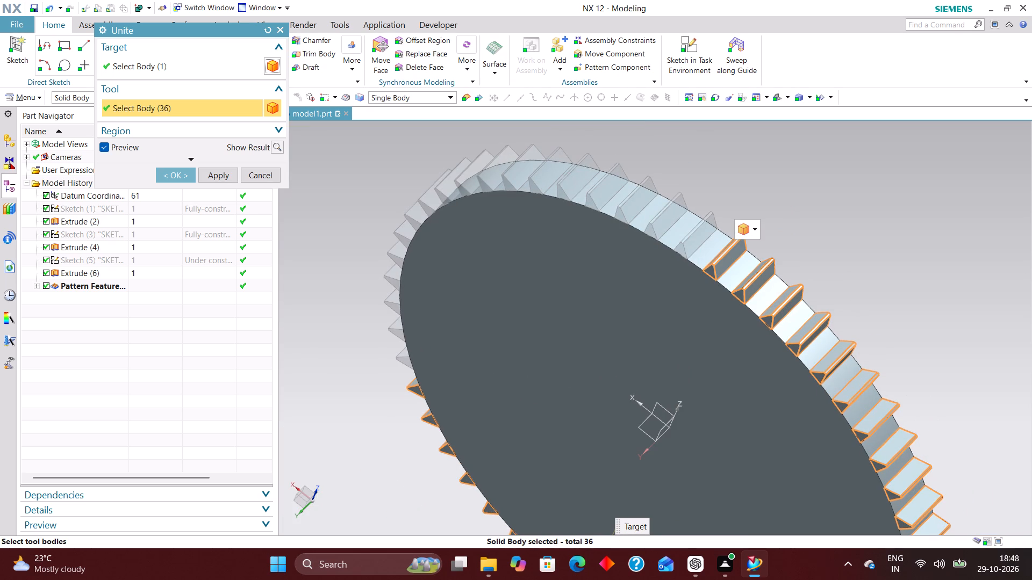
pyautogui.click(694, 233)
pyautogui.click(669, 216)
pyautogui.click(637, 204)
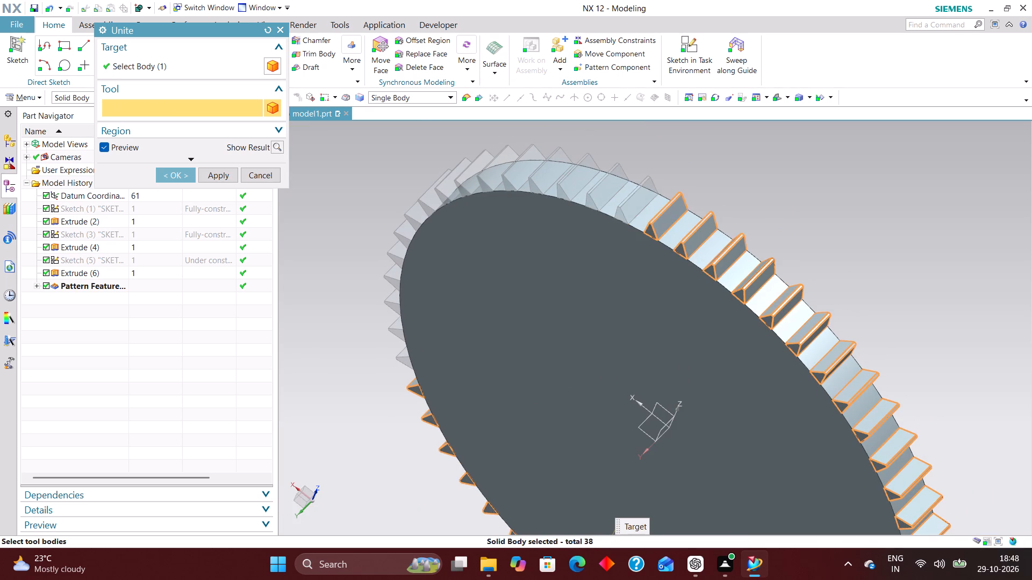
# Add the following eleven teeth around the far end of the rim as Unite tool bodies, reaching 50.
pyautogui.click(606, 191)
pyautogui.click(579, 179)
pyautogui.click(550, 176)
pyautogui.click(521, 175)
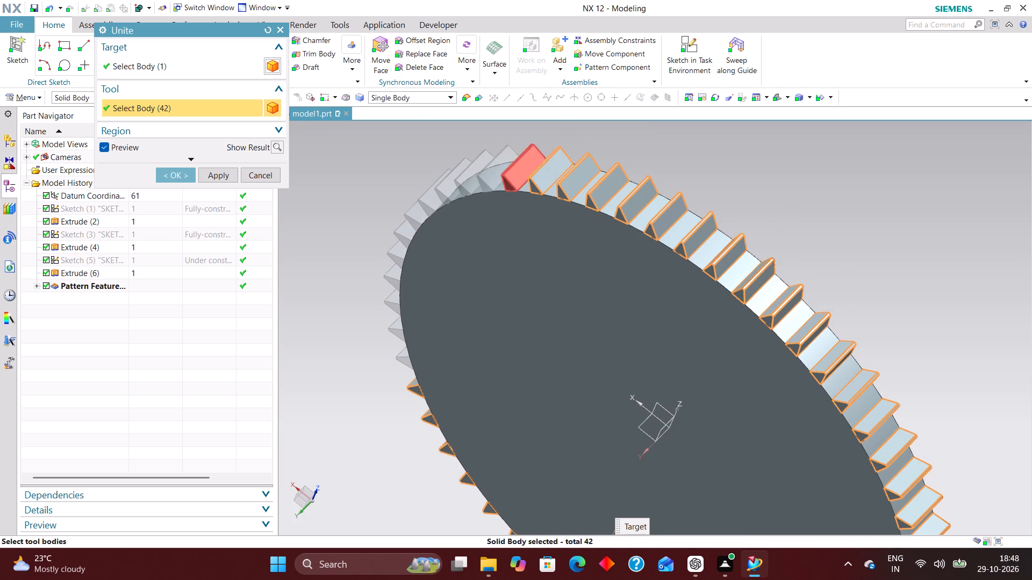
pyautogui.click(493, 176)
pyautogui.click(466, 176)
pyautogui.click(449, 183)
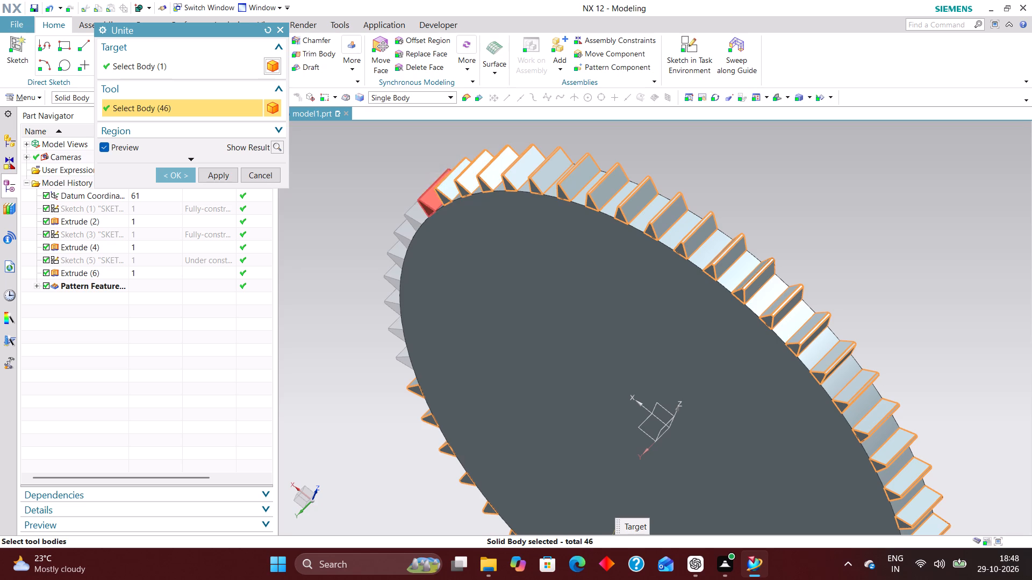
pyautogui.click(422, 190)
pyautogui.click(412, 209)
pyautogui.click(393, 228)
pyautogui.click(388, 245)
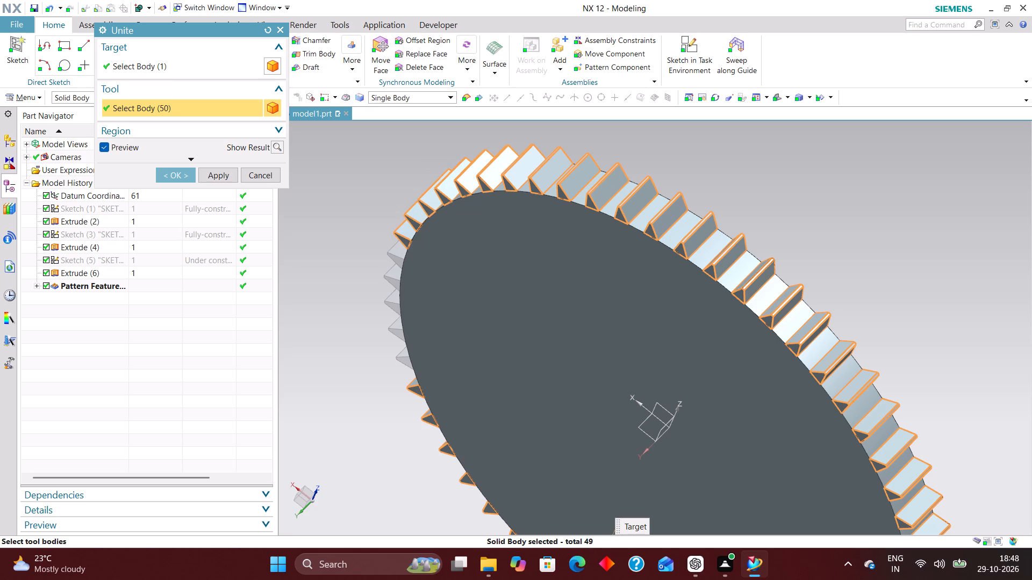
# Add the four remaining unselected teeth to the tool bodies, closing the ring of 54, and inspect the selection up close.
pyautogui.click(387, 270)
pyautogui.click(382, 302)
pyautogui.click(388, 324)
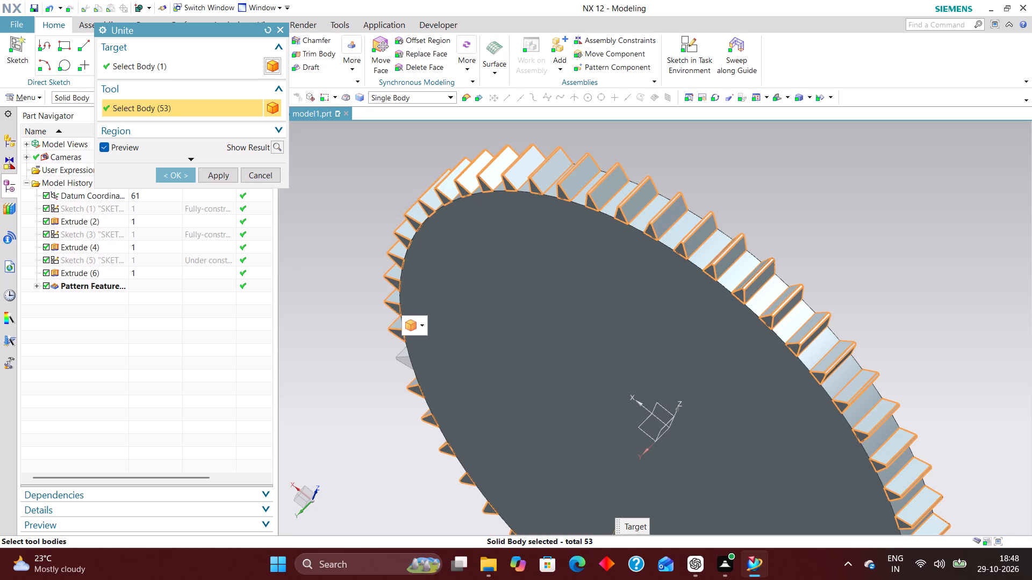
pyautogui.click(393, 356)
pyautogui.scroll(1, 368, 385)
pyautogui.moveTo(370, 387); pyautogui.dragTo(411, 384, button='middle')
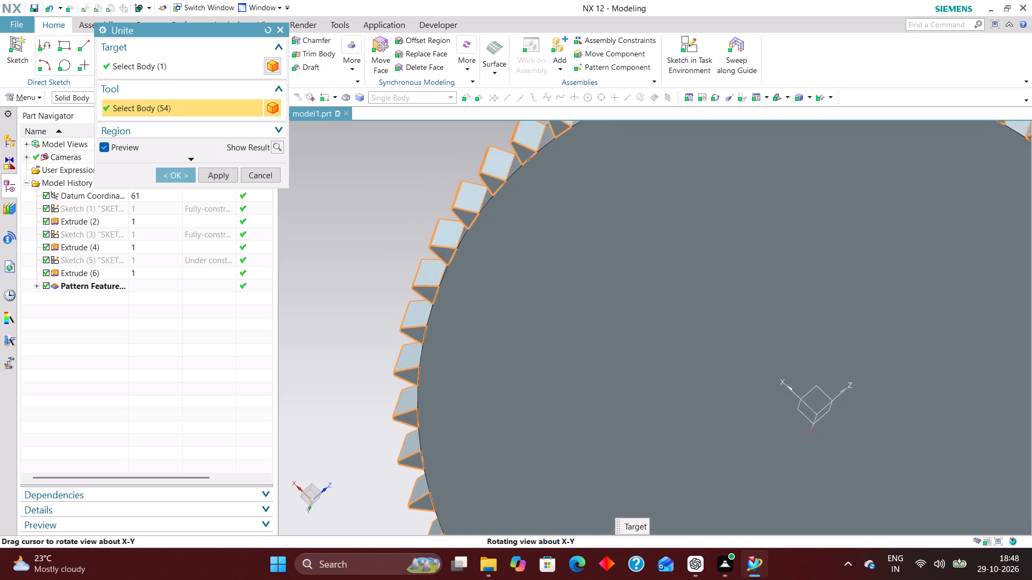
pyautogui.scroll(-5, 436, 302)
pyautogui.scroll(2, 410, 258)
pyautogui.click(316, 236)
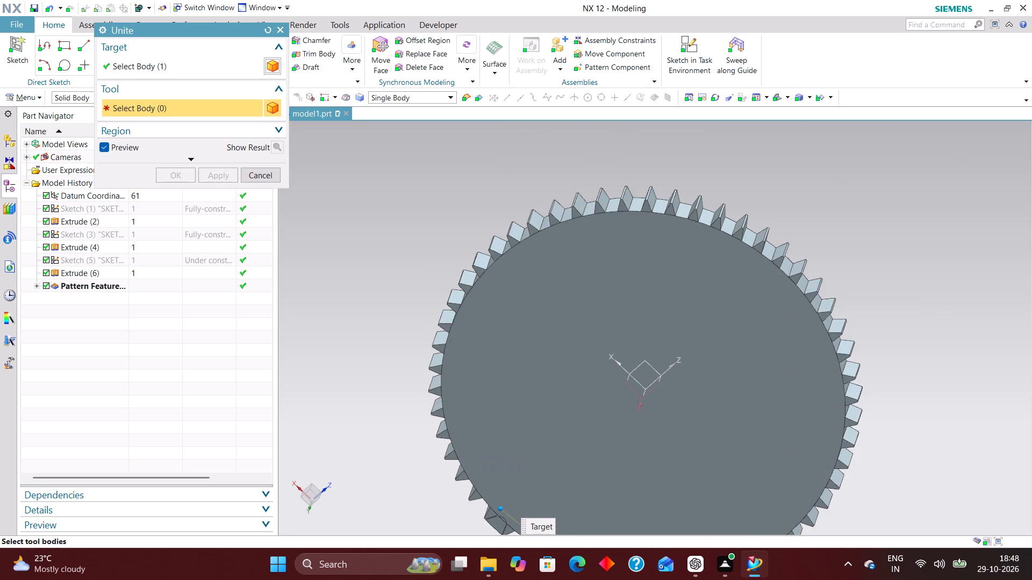
# Unite the disc with all 54 teeth by taking the whole circular Pattern Feature as the tool bodies.
pyautogui.scroll(-3, 496, 281)
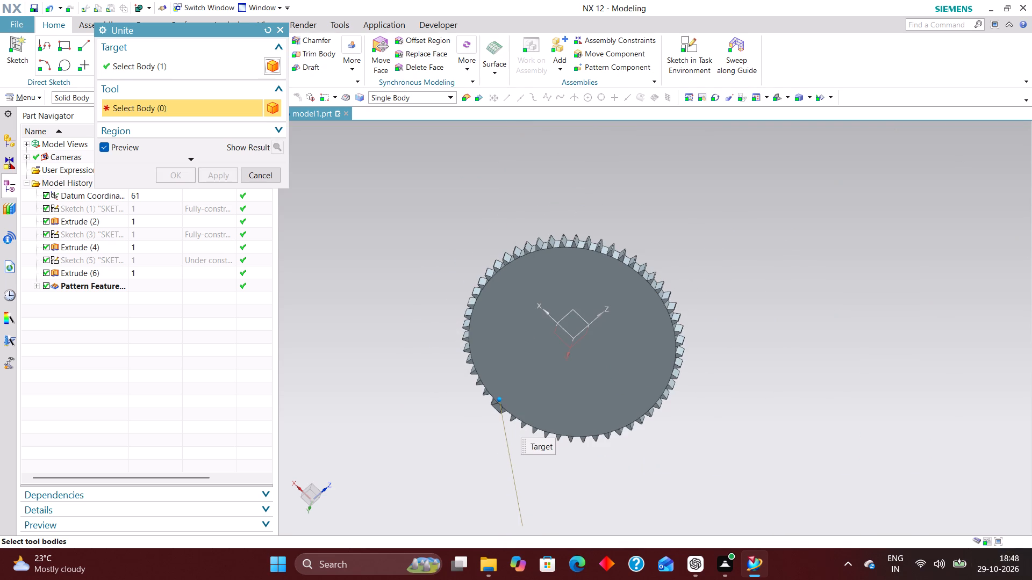
pyautogui.scroll(4, 628, 281)
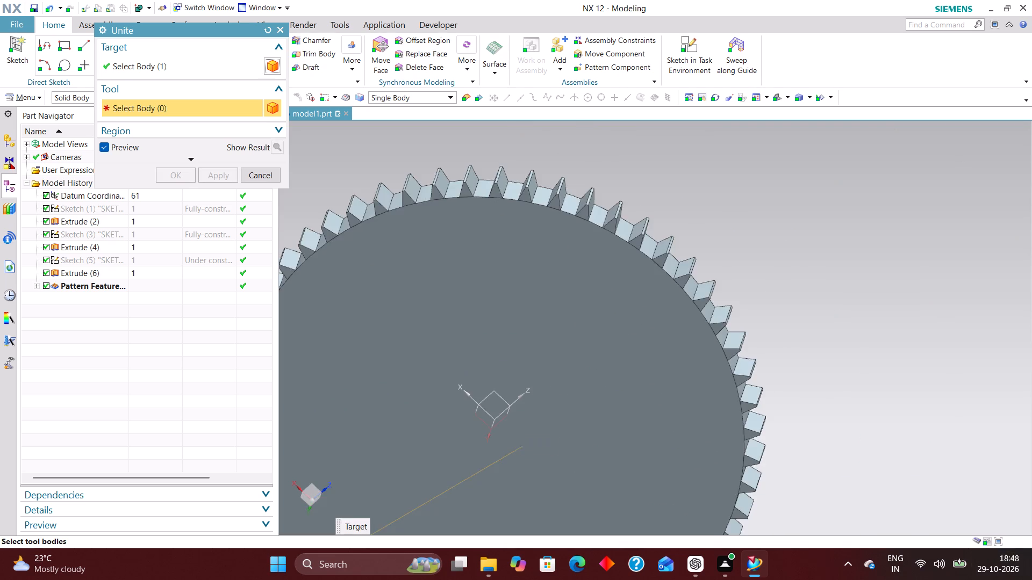
pyautogui.scroll(-3, 632, 255)
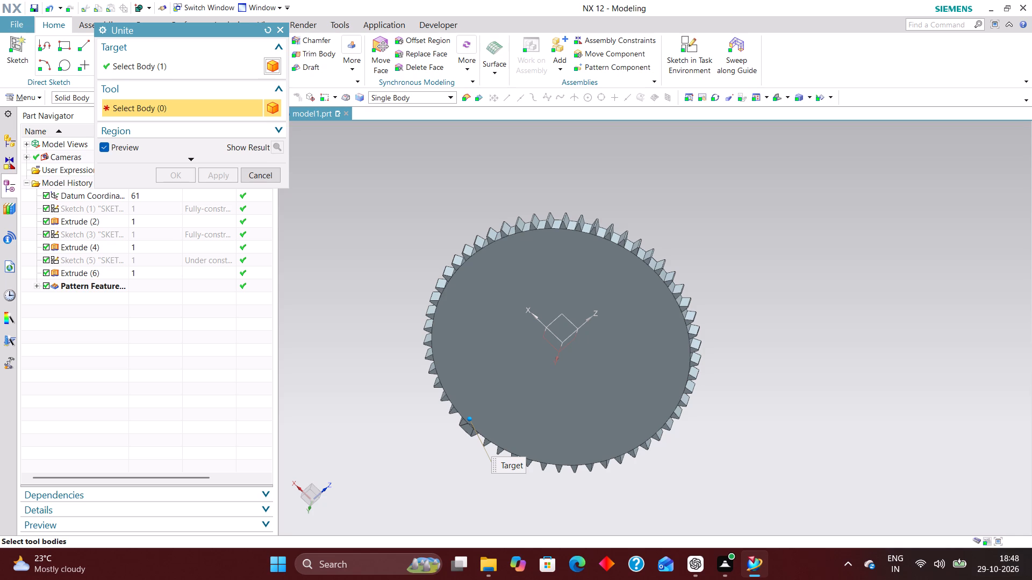
pyautogui.moveTo(779, 242); pyautogui.dragTo(735, 272, button='middle')
pyautogui.scroll(6, 640, 333)
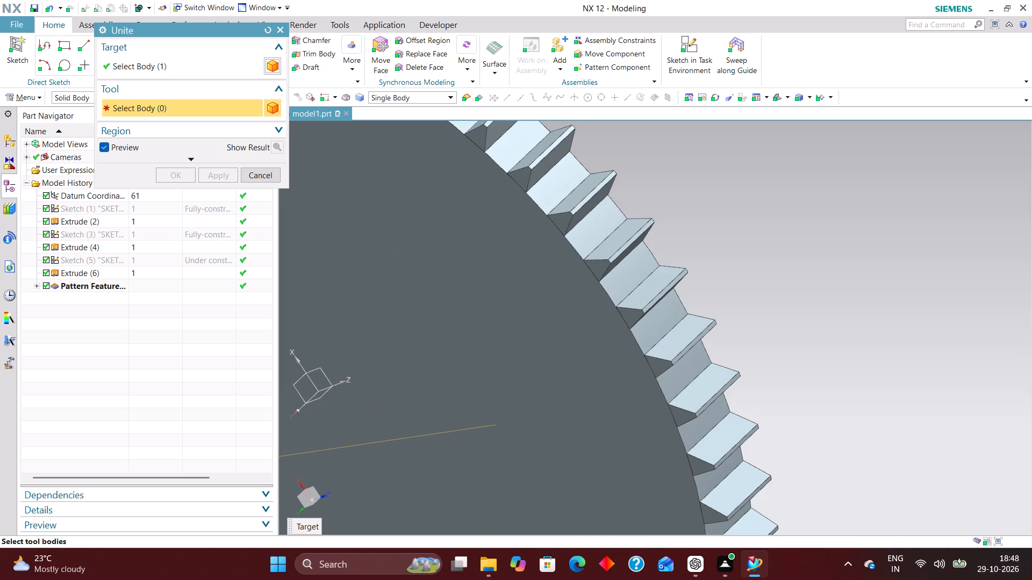
pyautogui.click(597, 196)
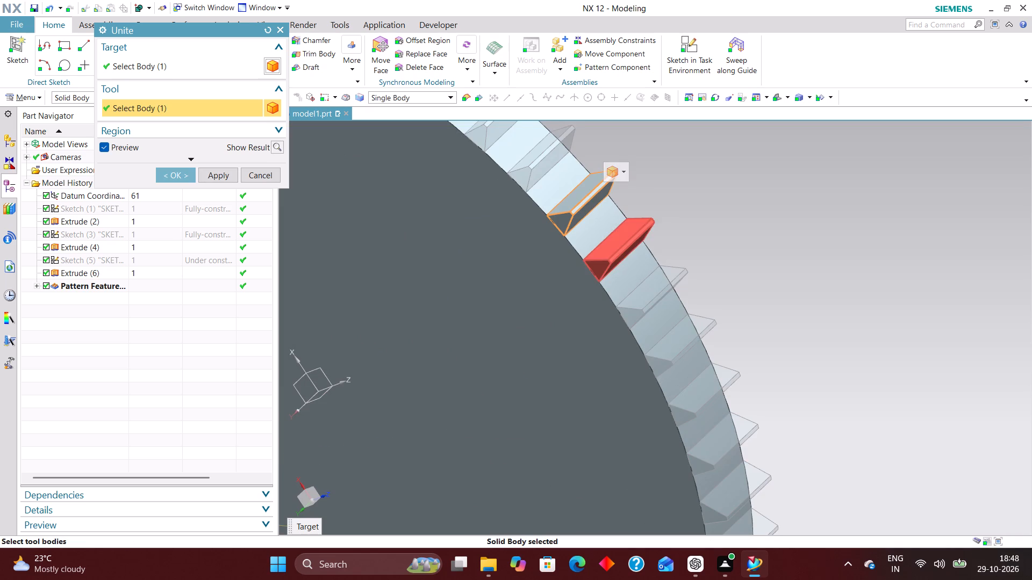
pyautogui.click(626, 232)
pyautogui.click(665, 275)
pyautogui.scroll(-2, 741, 263)
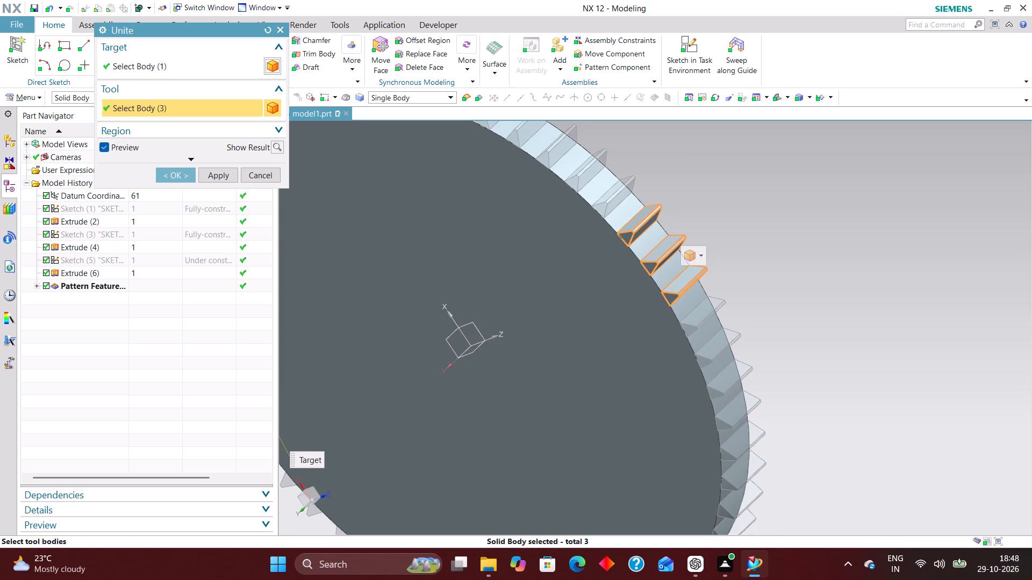
pyautogui.click(157, 286)
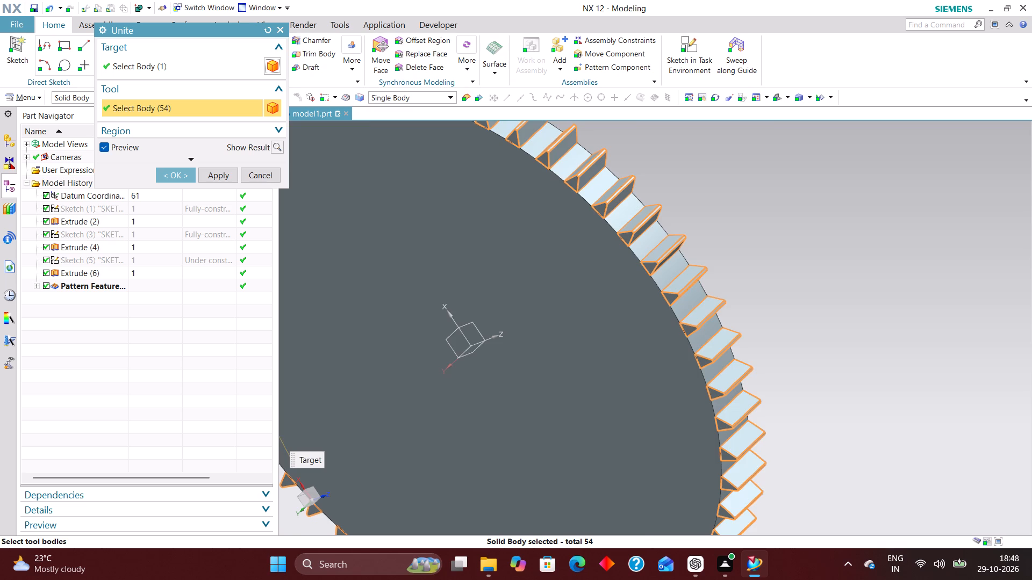
pyautogui.scroll(-4, 548, 274)
pyautogui.moveTo(665, 303); pyautogui.dragTo(685, 277, button='middle')
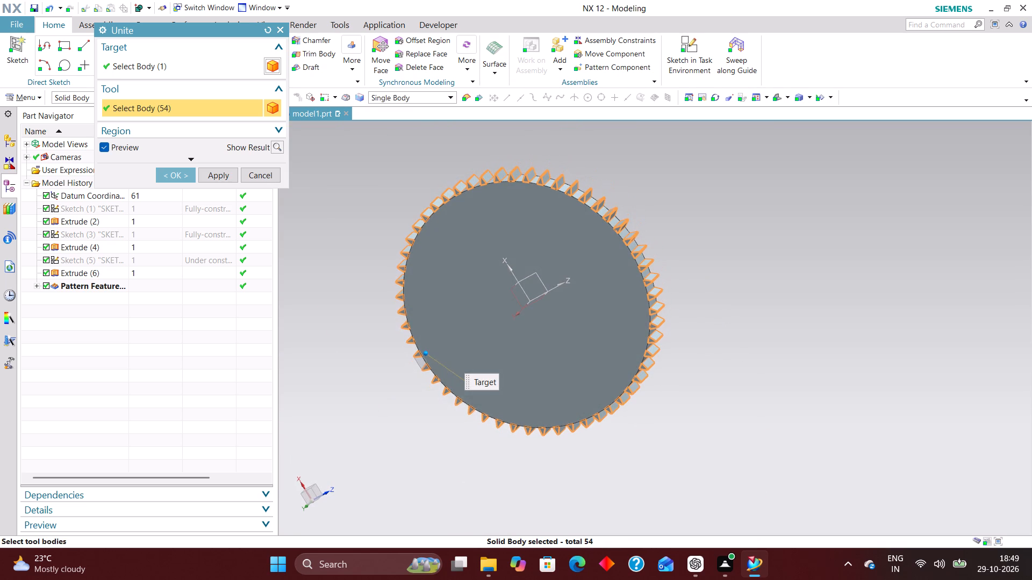
pyautogui.click(168, 172)
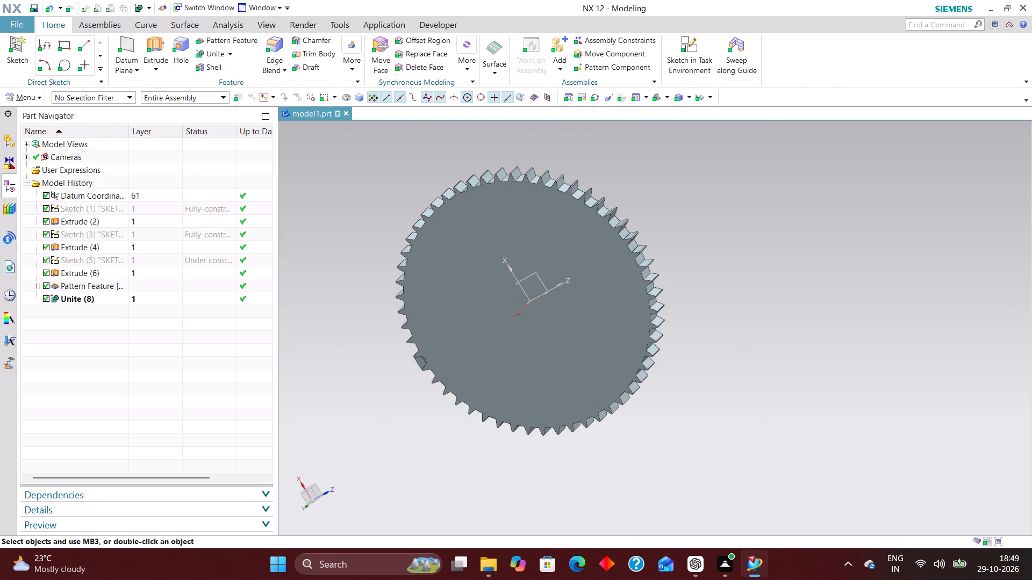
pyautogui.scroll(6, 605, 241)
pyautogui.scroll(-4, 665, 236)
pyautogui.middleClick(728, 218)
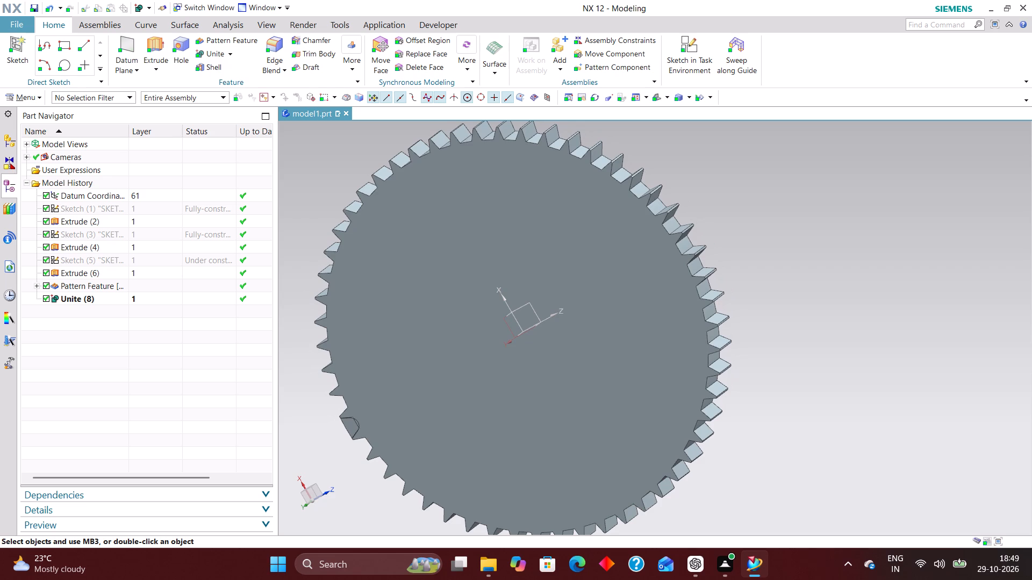
# Suppress Sketch (3) together with its dependent Extrude (4) in the model history.
pyautogui.scroll(-1, 757, 303)
pyautogui.moveTo(746, 242); pyautogui.dragTo(806, 198, button='middle')
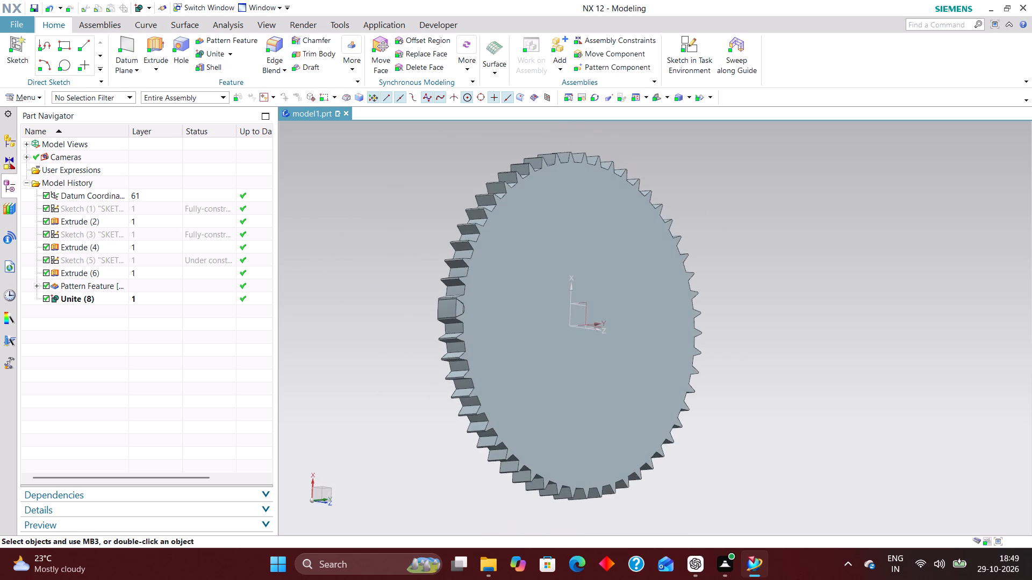
pyautogui.moveTo(783, 231); pyautogui.dragTo(763, 244, button='middle')
pyautogui.click(152, 230)
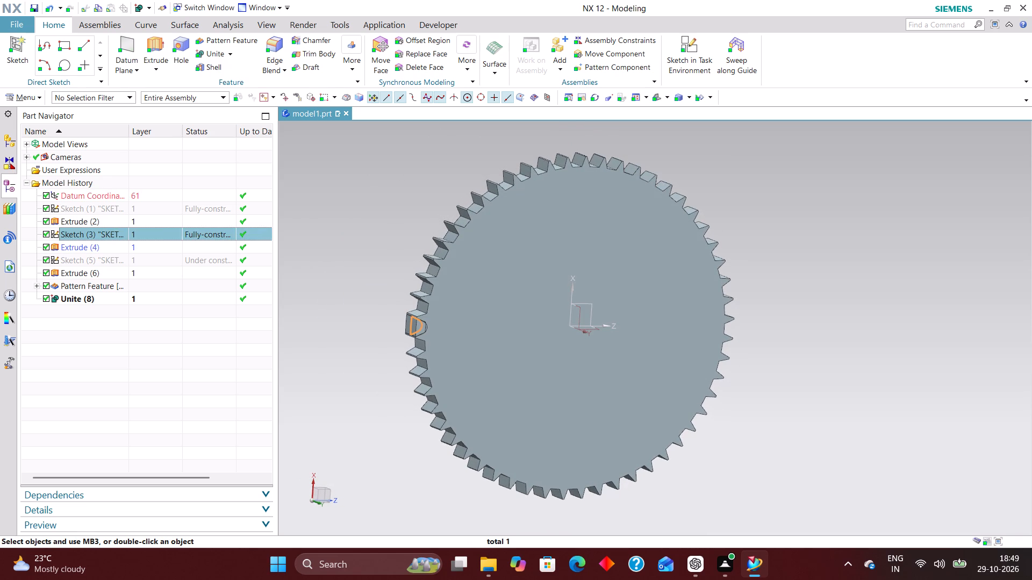
pyautogui.rightClick(148, 228)
pyautogui.click(195, 276)
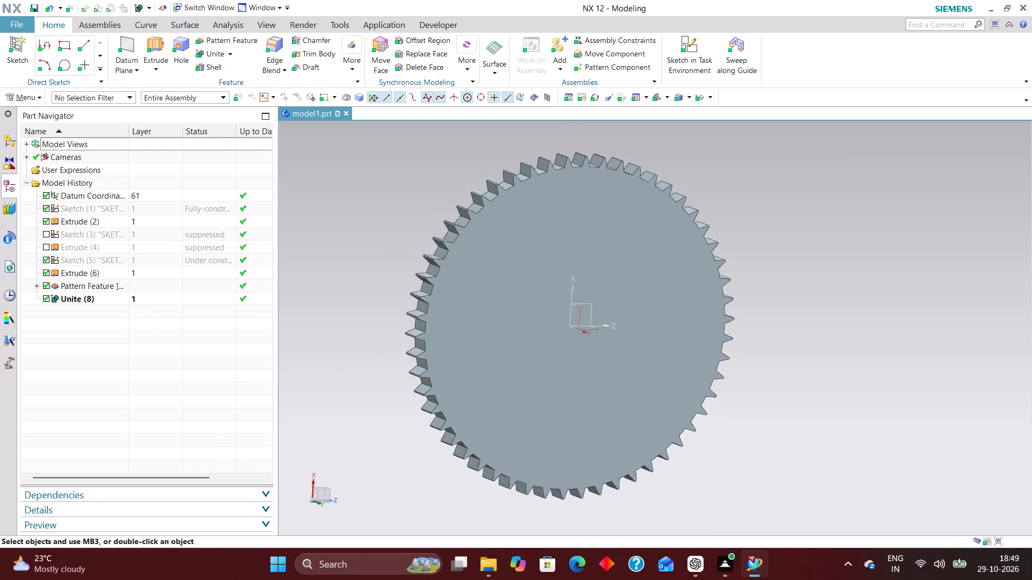
# Reorient the wheel and examine the united teeth and the gaps between them up close around the rim.
pyautogui.moveTo(859, 330); pyautogui.dragTo(853, 335, button='middle')
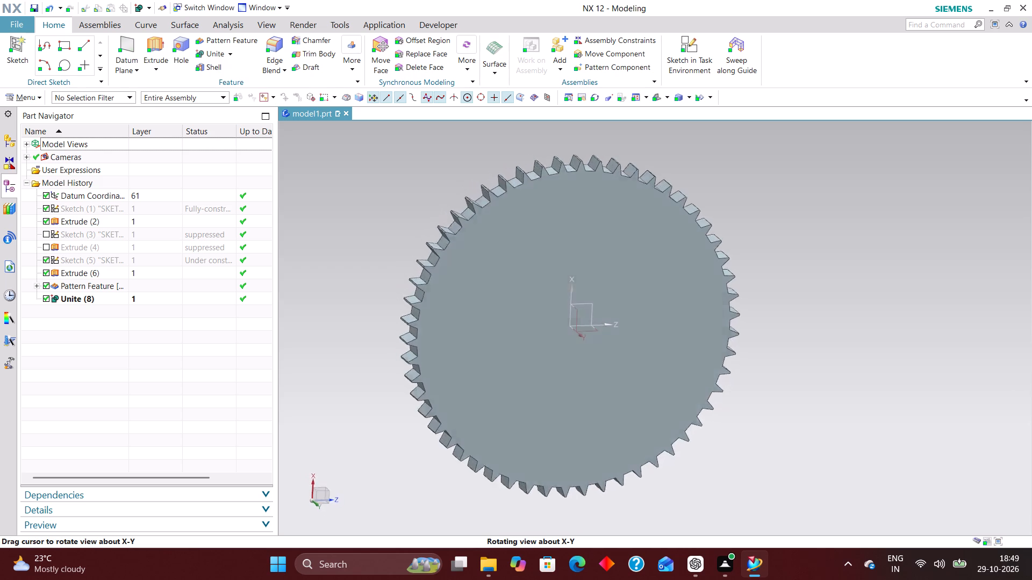
pyautogui.moveTo(853, 335); pyautogui.dragTo(845, 338, button='middle')
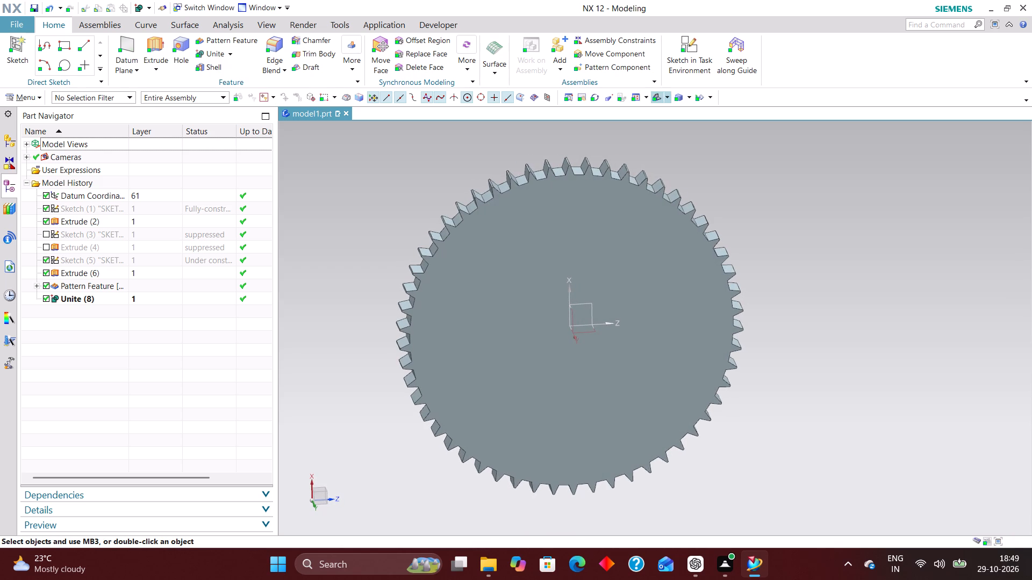
pyautogui.click(656, 96)
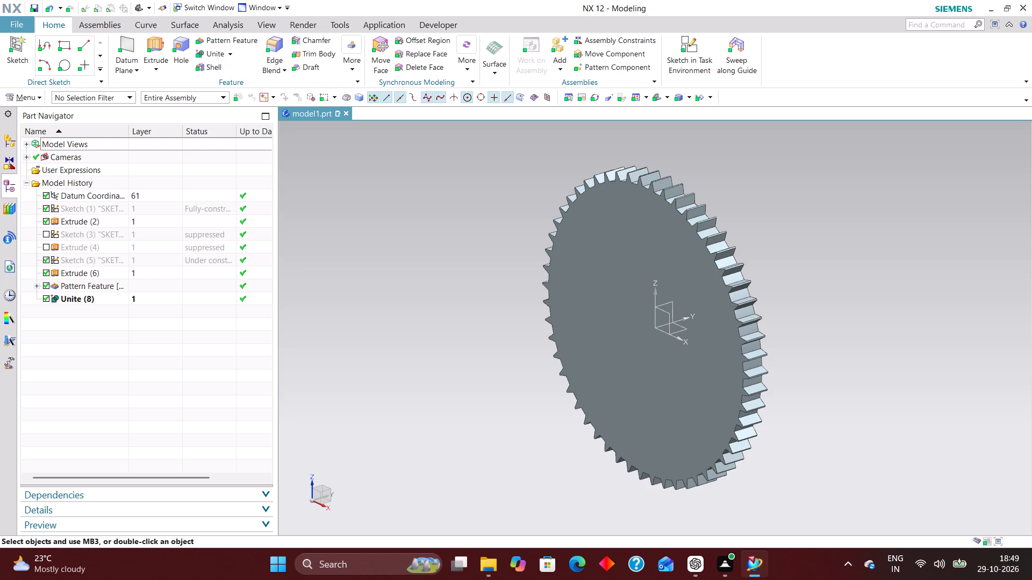
pyautogui.moveTo(819, 466); pyautogui.dragTo(840, 458, button='middle')
pyautogui.scroll(1, 841, 456)
pyautogui.scroll(6, 766, 354)
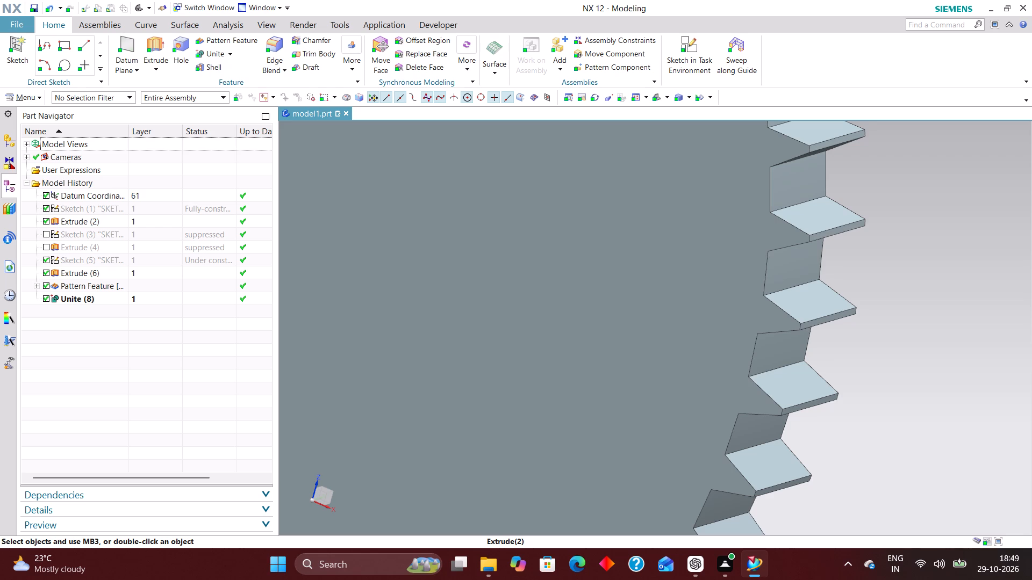
pyautogui.scroll(-3, 842, 330)
pyautogui.scroll(3, 812, 385)
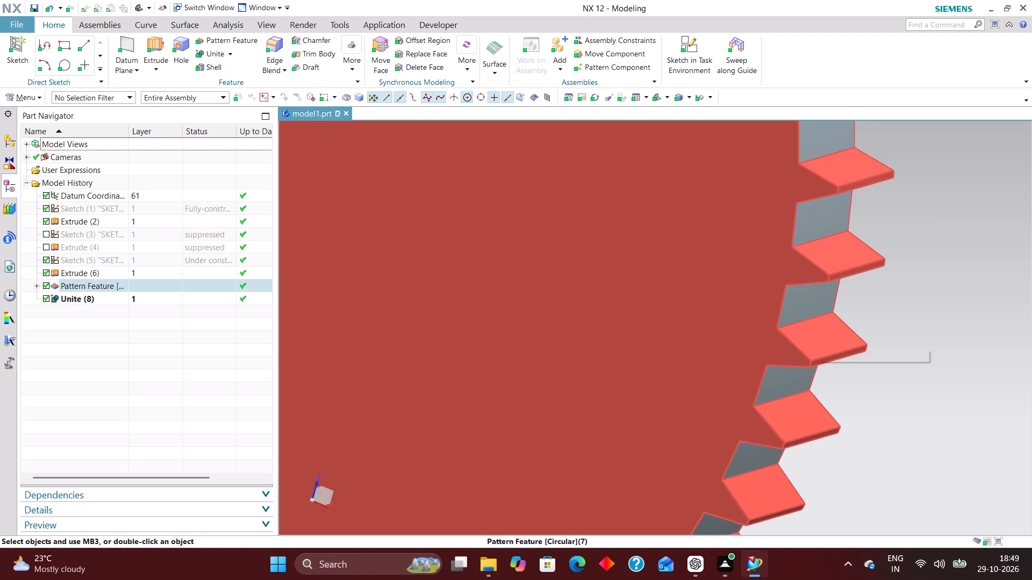
pyautogui.scroll(-3, 805, 322)
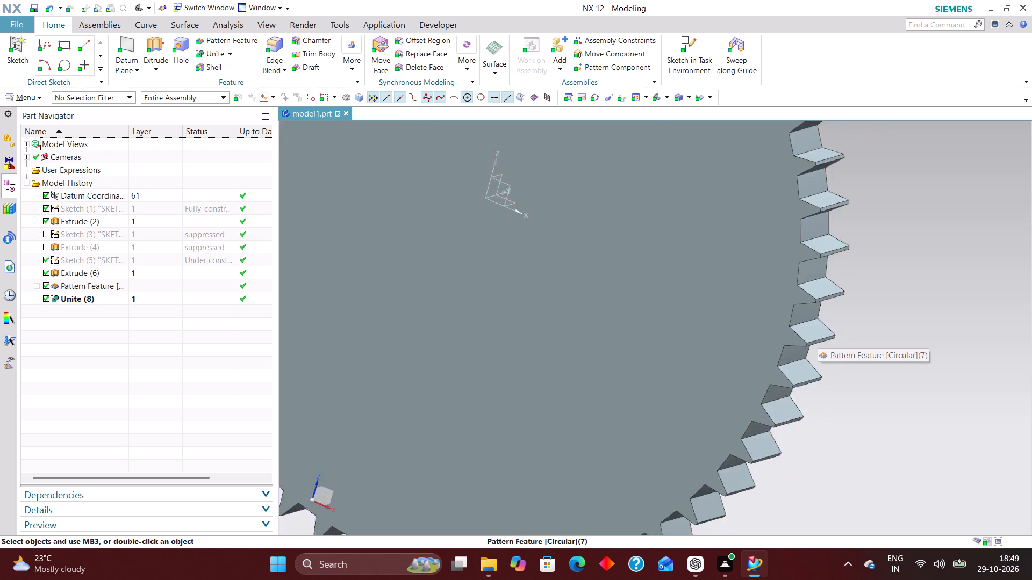
pyautogui.scroll(4, 784, 419)
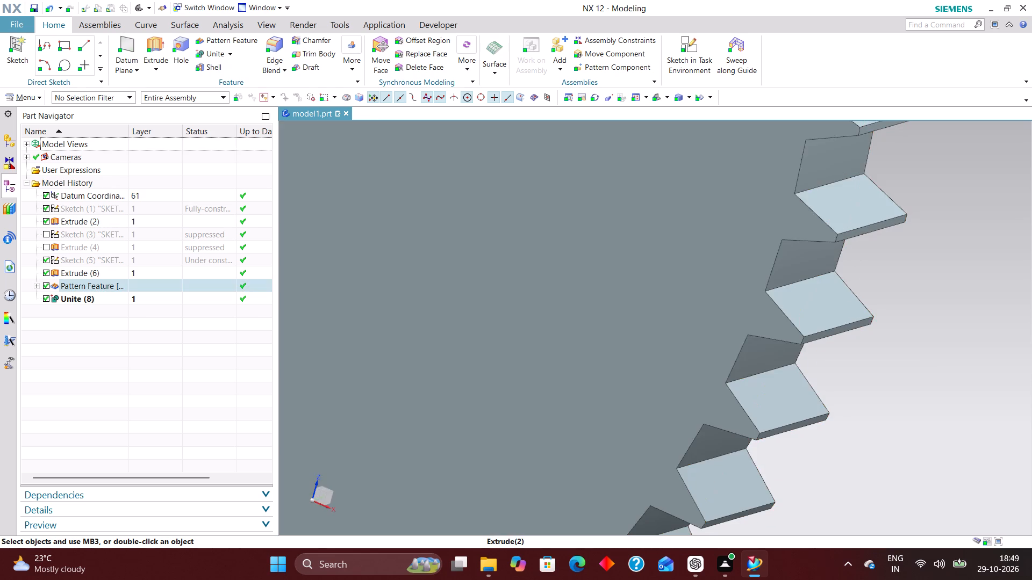
pyautogui.scroll(-5, 861, 358)
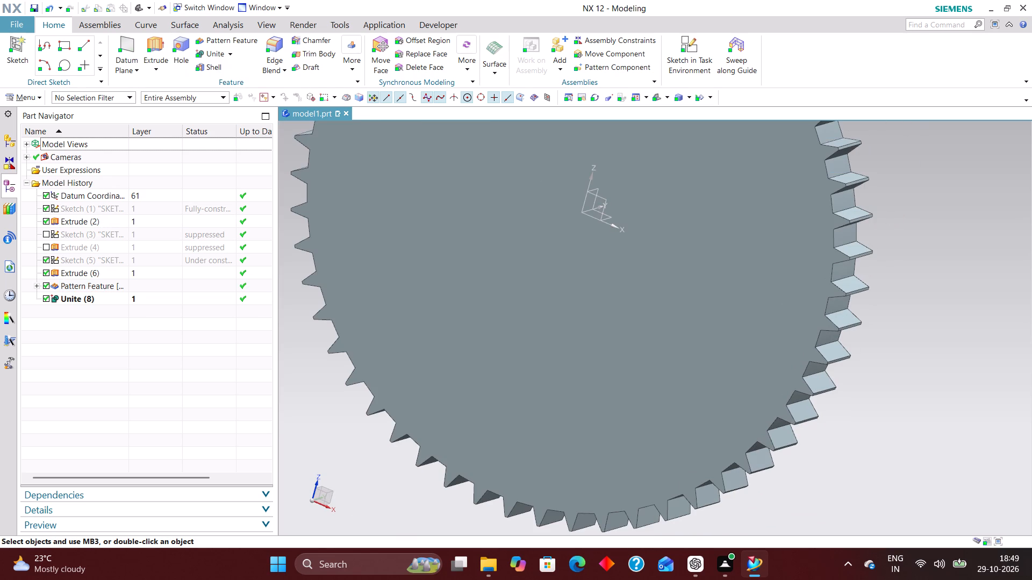
# Start a circular Edge Blend with a 5 mm radius and select three neighbouring root edges where teeth meet the rim.
pyautogui.click(281, 48)
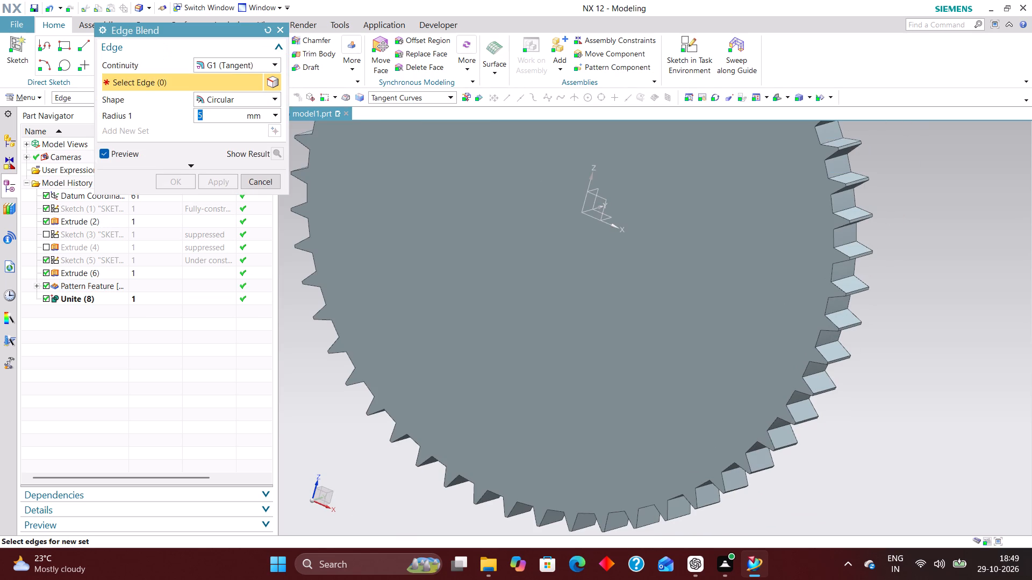
pyautogui.scroll(5, 847, 442)
pyautogui.click(687, 327)
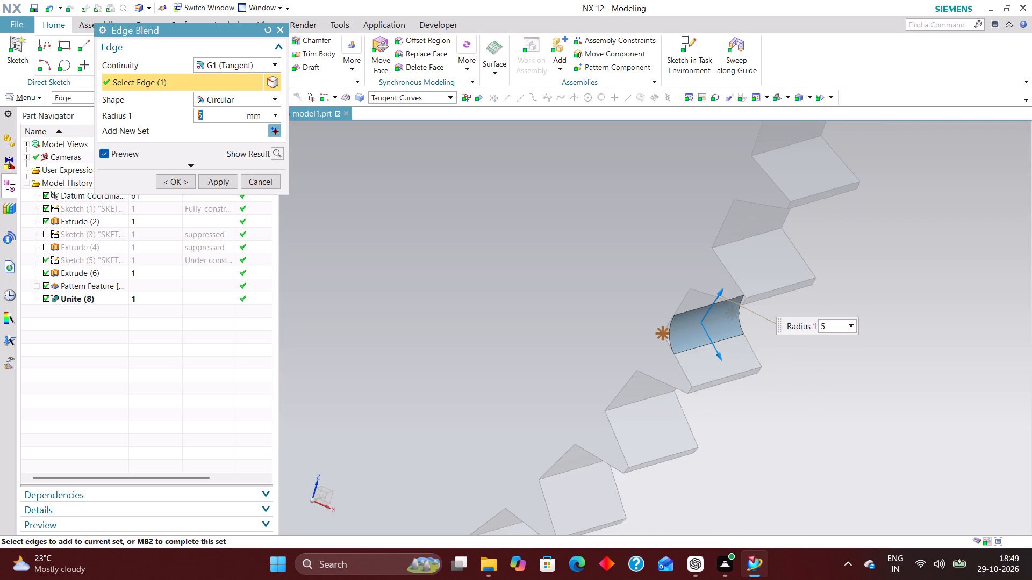
pyautogui.scroll(-3, 706, 348)
pyautogui.moveTo(747, 395); pyautogui.dragTo(755, 382, button='middle')
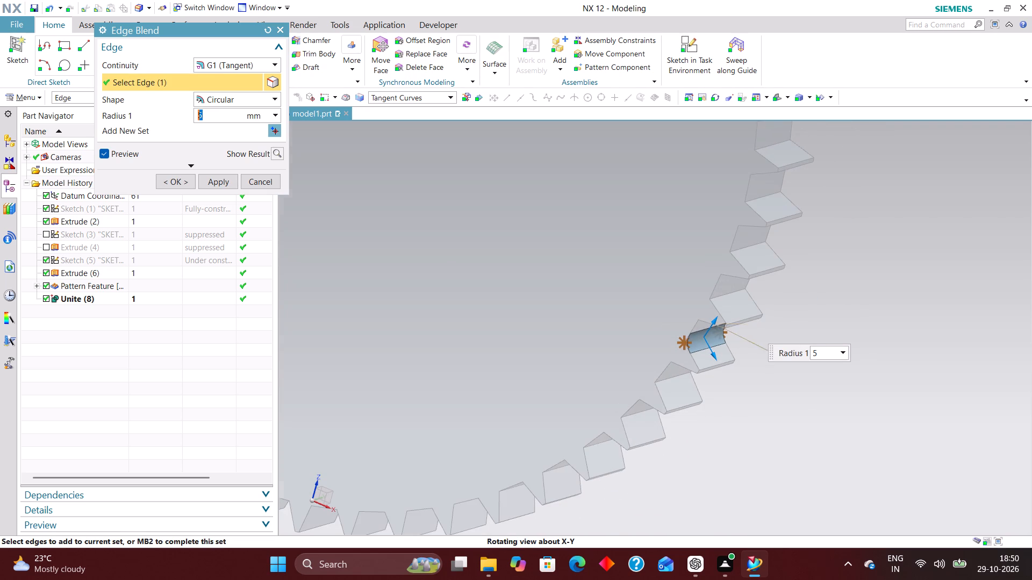
pyautogui.moveTo(755, 382); pyautogui.dragTo(761, 360, button='middle')
pyautogui.click(691, 324)
pyautogui.moveTo(697, 356); pyautogui.dragTo(697, 360, button='middle')
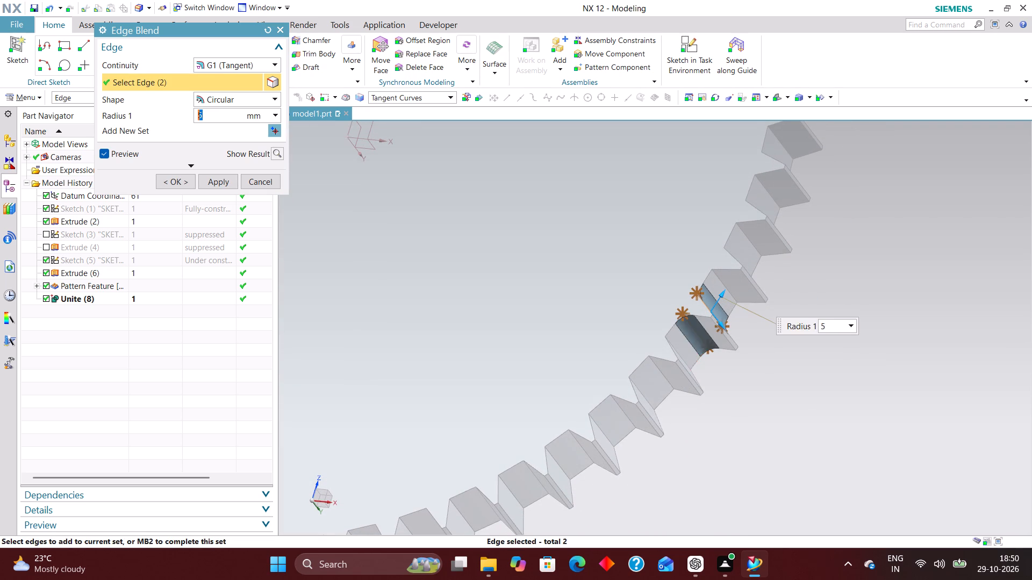
pyautogui.moveTo(697, 360); pyautogui.dragTo(693, 377, button='middle')
pyautogui.scroll(1, 693, 375)
pyautogui.click(661, 453)
pyautogui.scroll(-3, 699, 389)
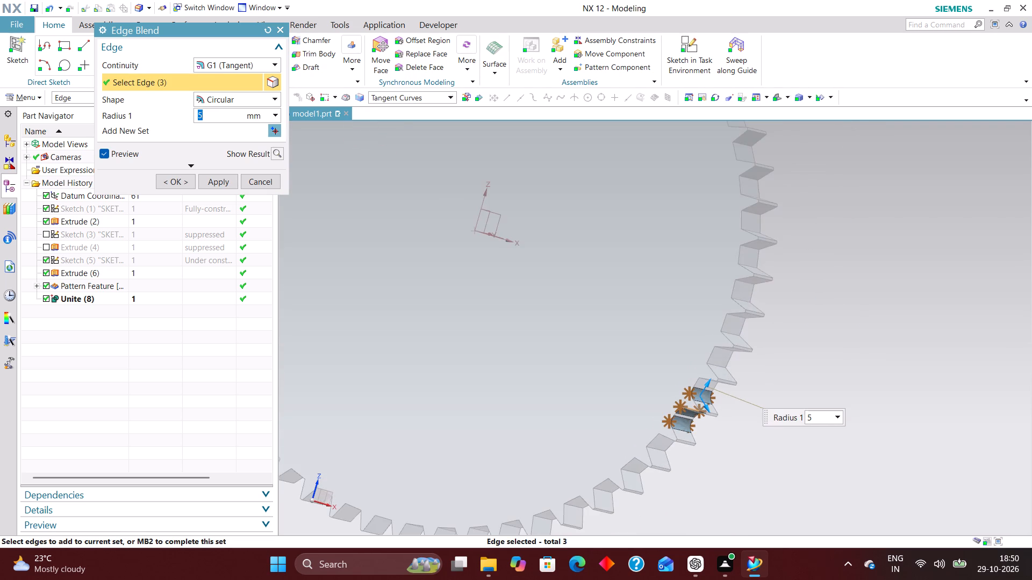
# Extend the 5 mm blend to two more root edges in the adjacent gap, correcting the picks to reach five edges.
pyautogui.scroll(3, 680, 446)
pyautogui.click(650, 429)
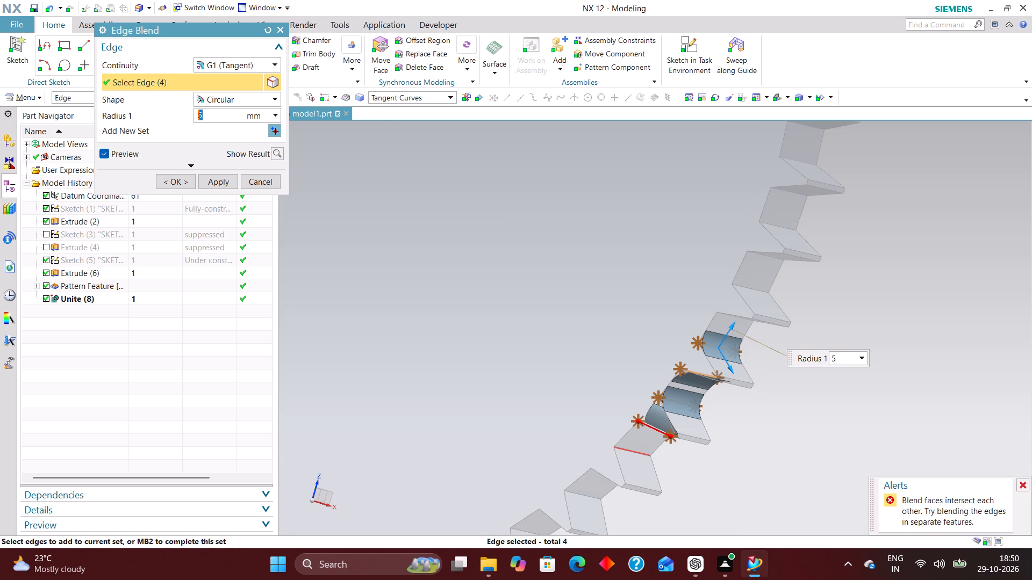
pyautogui.click(640, 455)
pyautogui.moveTo(723, 461); pyautogui.dragTo(743, 429, button='middle')
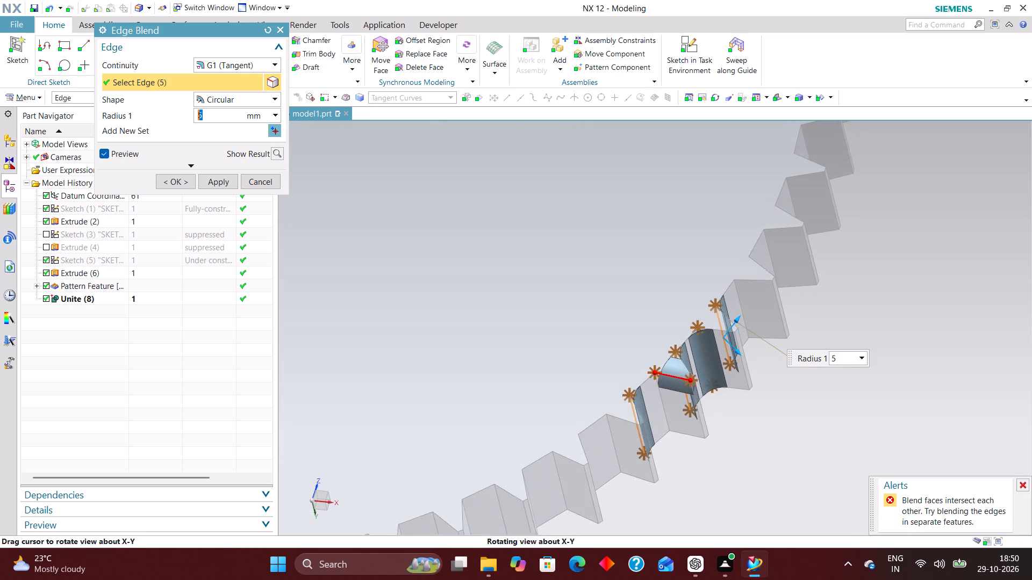
pyautogui.moveTo(743, 429); pyautogui.dragTo(742, 431, button='middle')
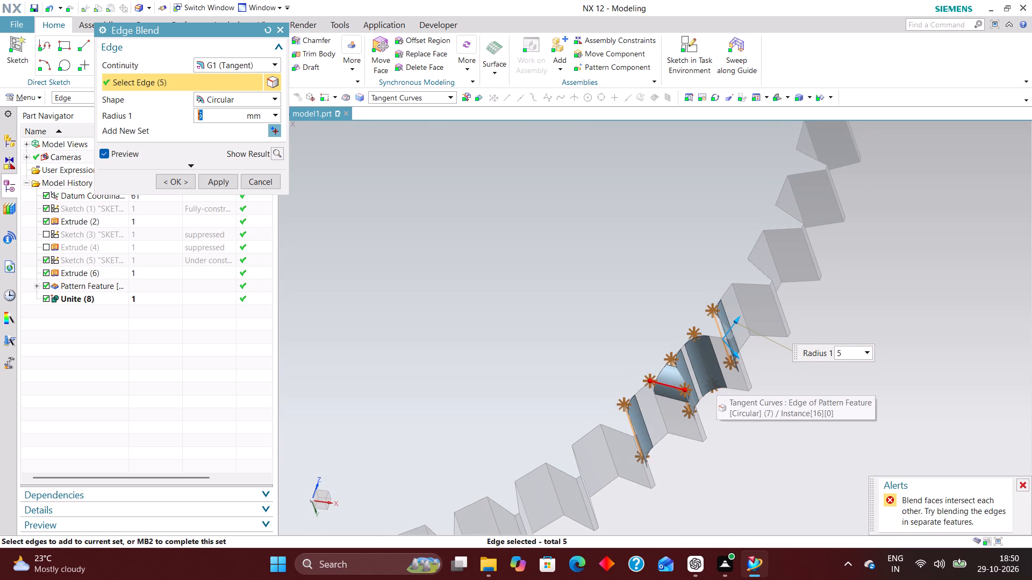
pyautogui.keyDown('shift'); pyautogui.click(670, 387); pyautogui.keyUp('shift')
pyautogui.keyDown('shift'); pyautogui.click(661, 411); pyautogui.keyUp('shift')
pyautogui.click(660, 416)
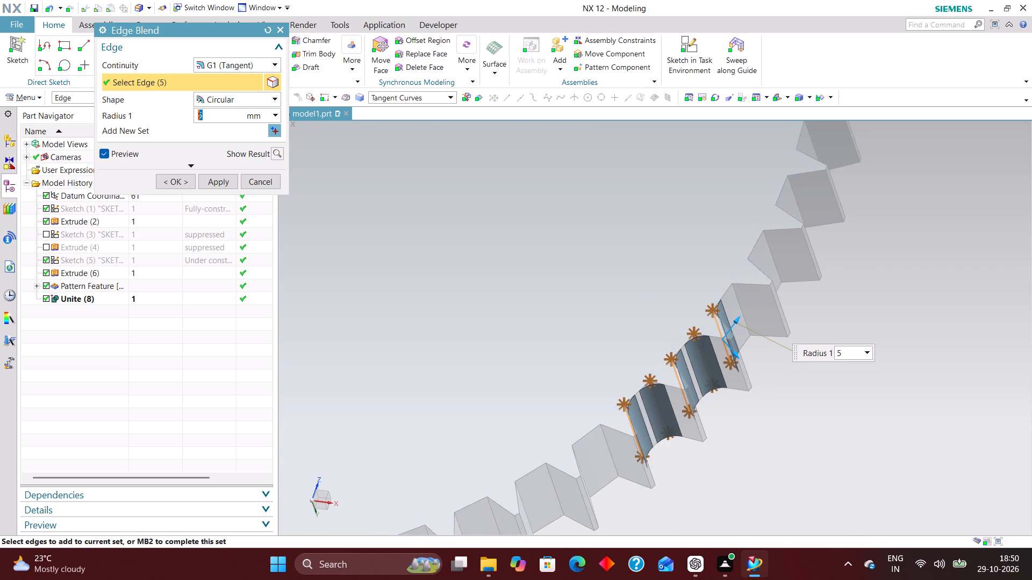
# Add the root edges of the following three tooth gaps to the 5 mm blend, bringing the selection to 11.
pyautogui.scroll(-3, 719, 312)
pyautogui.moveTo(700, 415); pyautogui.dragTo(684, 442, button='middle')
pyautogui.scroll(1, 685, 437)
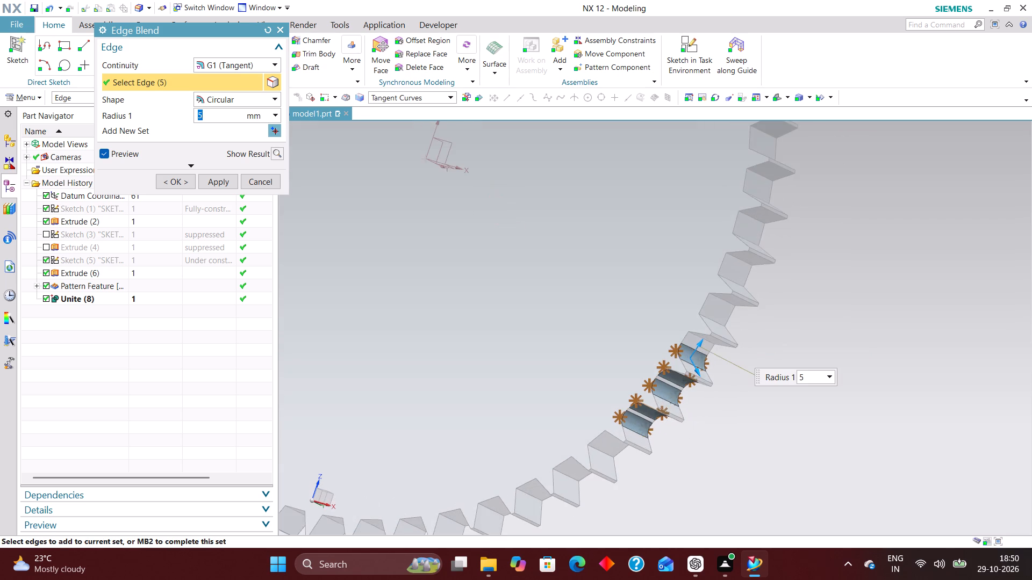
pyautogui.scroll(2, 679, 444)
pyautogui.moveTo(701, 441); pyautogui.dragTo(729, 401, button='middle')
pyautogui.moveTo(729, 401); pyautogui.dragTo(717, 409, button='middle')
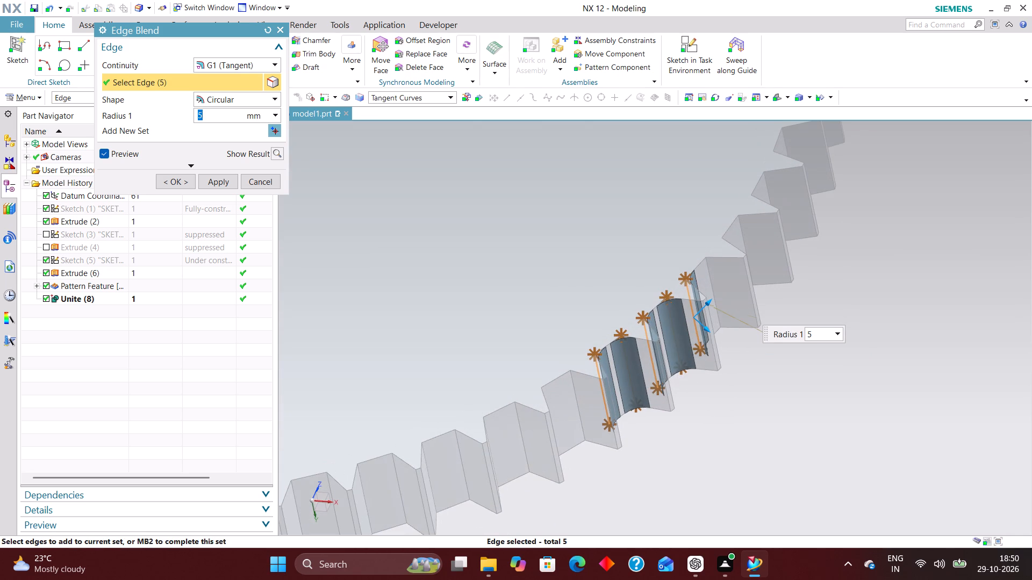
pyautogui.click(576, 404)
pyautogui.moveTo(680, 447); pyautogui.dragTo(649, 452, button='middle')
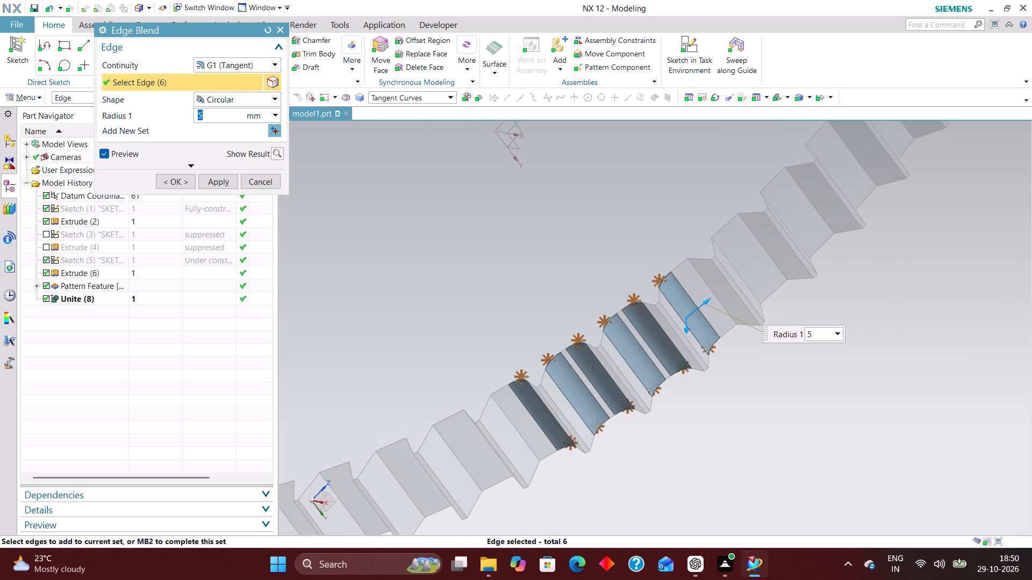
pyautogui.click(527, 445)
pyautogui.click(446, 447)
pyautogui.moveTo(489, 445); pyautogui.dragTo(530, 425, button='middle')
pyautogui.click(792, 302)
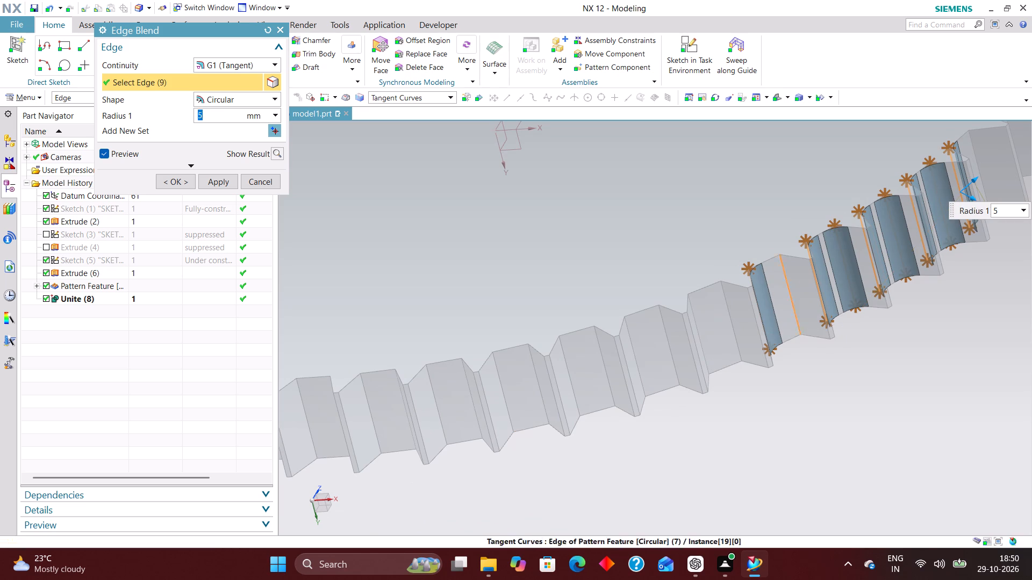
pyautogui.click(730, 328)
pyautogui.click(700, 350)
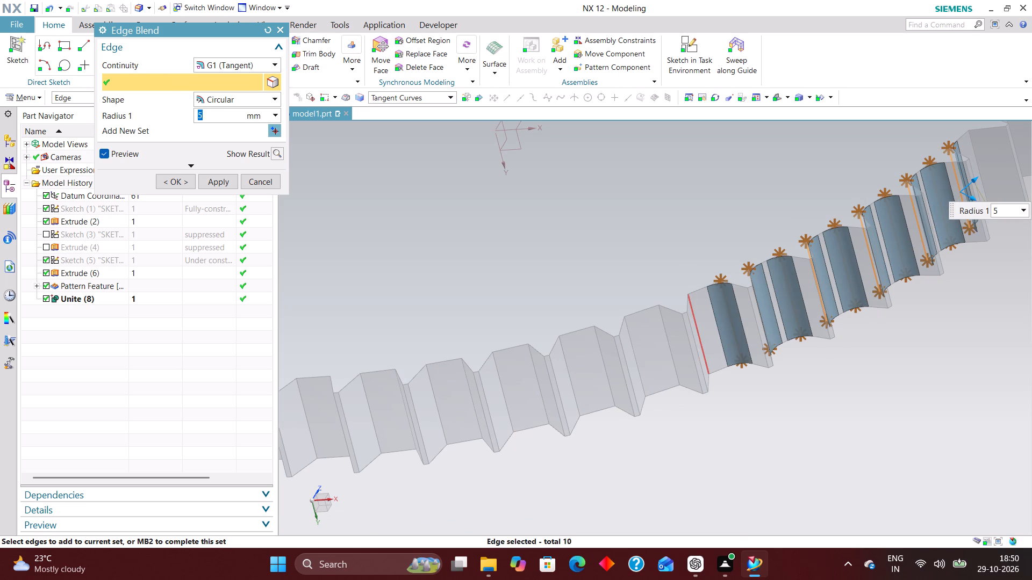
# Add the following ten consecutive root edges along the rim to the 5 mm blend, bringing the selection to 21.
pyautogui.click(671, 357)
pyautogui.click(638, 367)
pyautogui.click(607, 373)
pyautogui.click(569, 379)
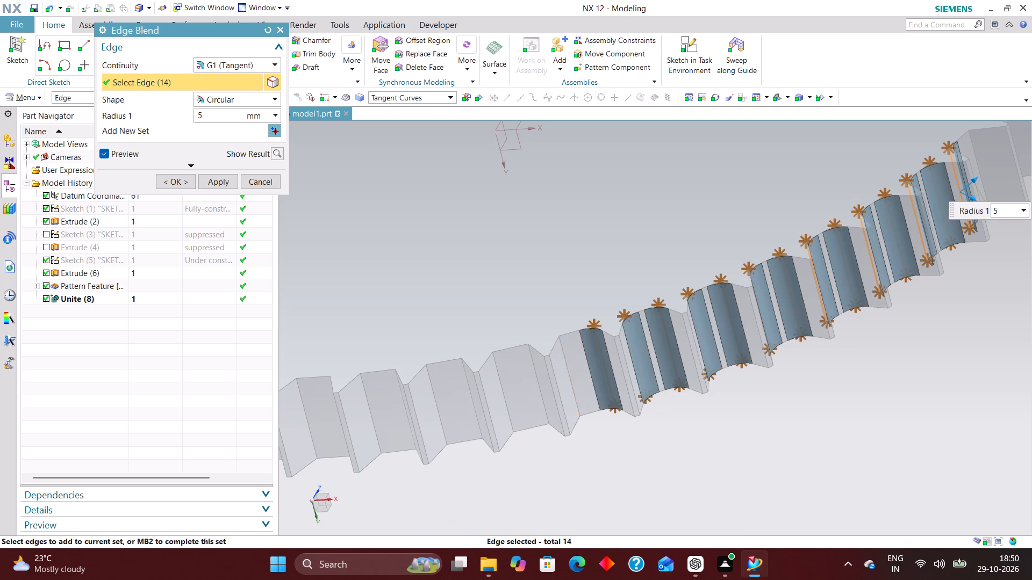
pyautogui.click(539, 385)
pyautogui.click(503, 388)
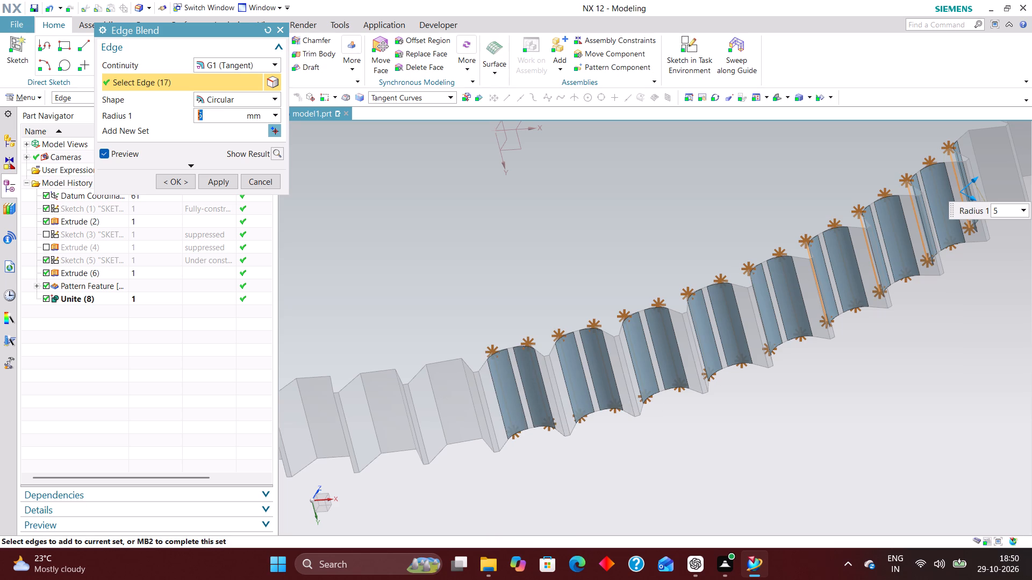
pyautogui.click(468, 393)
pyautogui.click(433, 401)
pyautogui.click(402, 409)
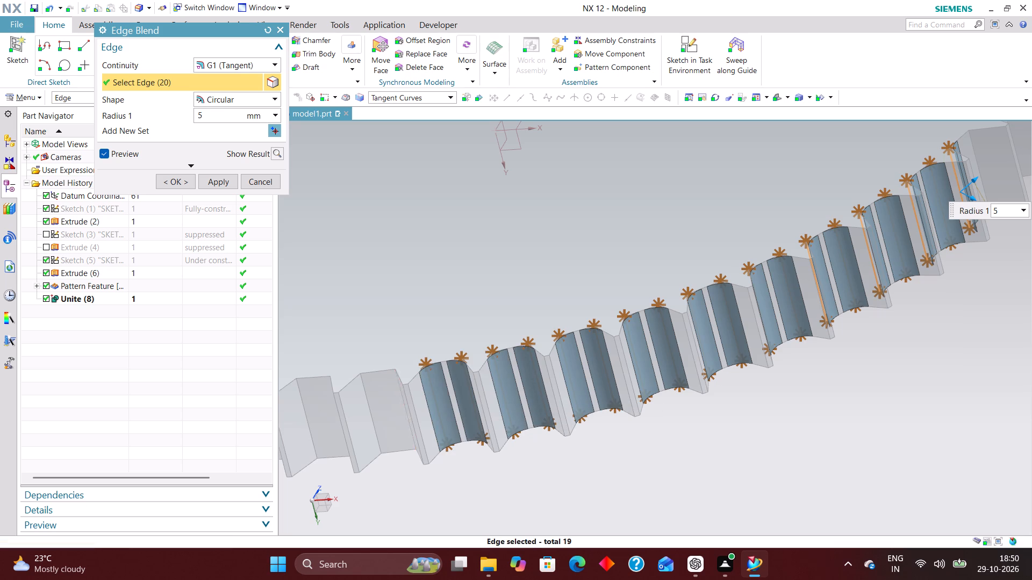
pyautogui.click(370, 411)
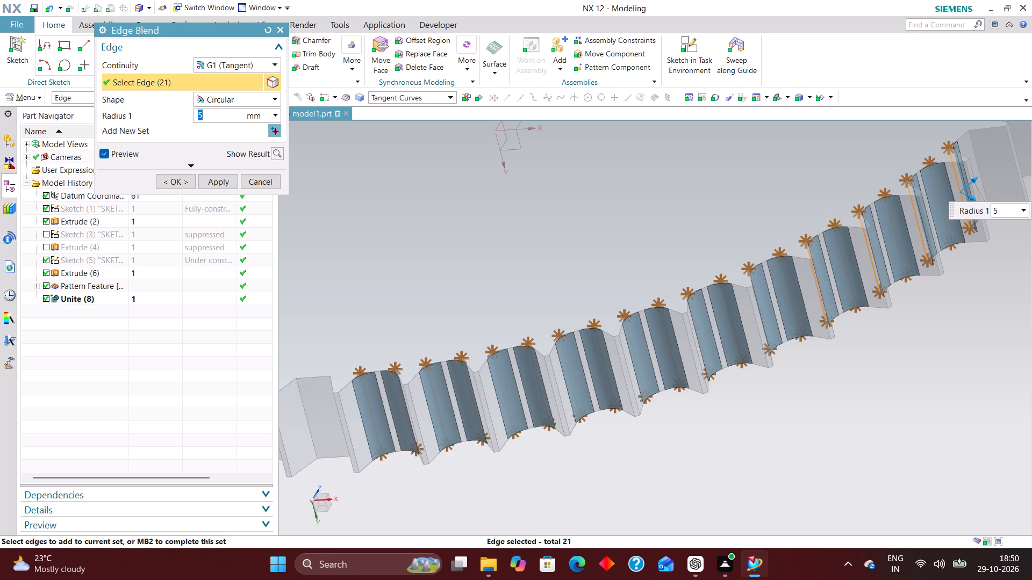
# Add the following eight consecutive tooth root edges along the rim to the 5 mm blend, bringing the selection to 29.
pyautogui.scroll(-4, 786, 461)
pyautogui.moveTo(749, 469); pyautogui.dragTo(755, 471, button='middle')
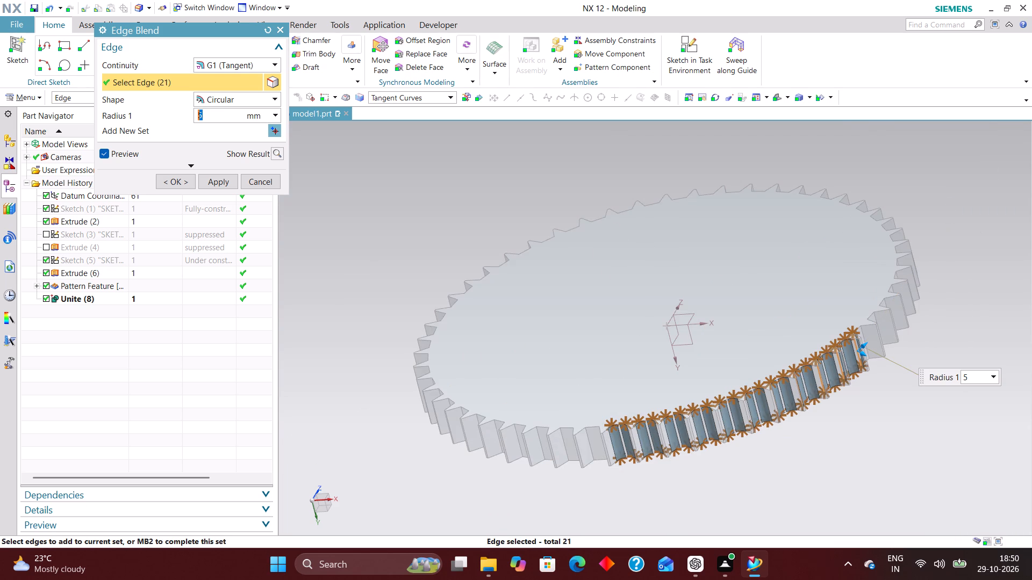
pyautogui.moveTo(755, 471); pyautogui.dragTo(783, 466, button='middle')
pyautogui.scroll(6, 747, 429)
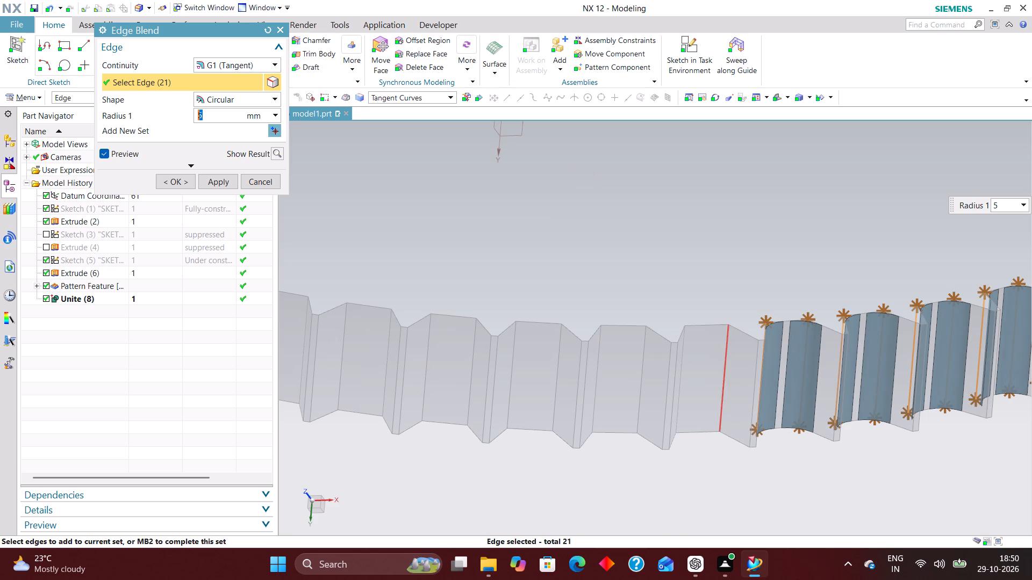
pyautogui.click(725, 382)
pyautogui.click(680, 402)
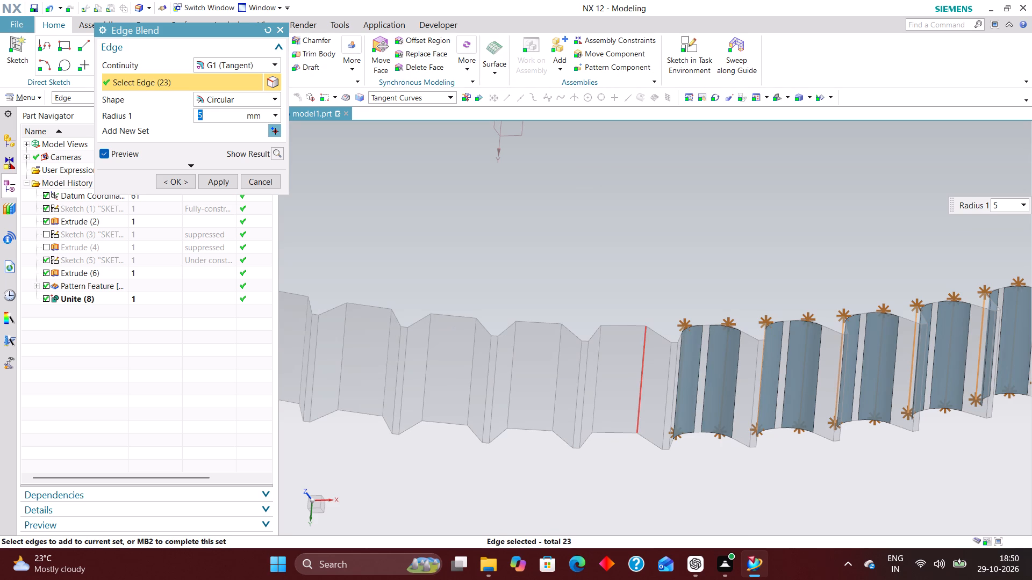
pyautogui.click(644, 395)
pyautogui.click(596, 403)
pyautogui.click(557, 409)
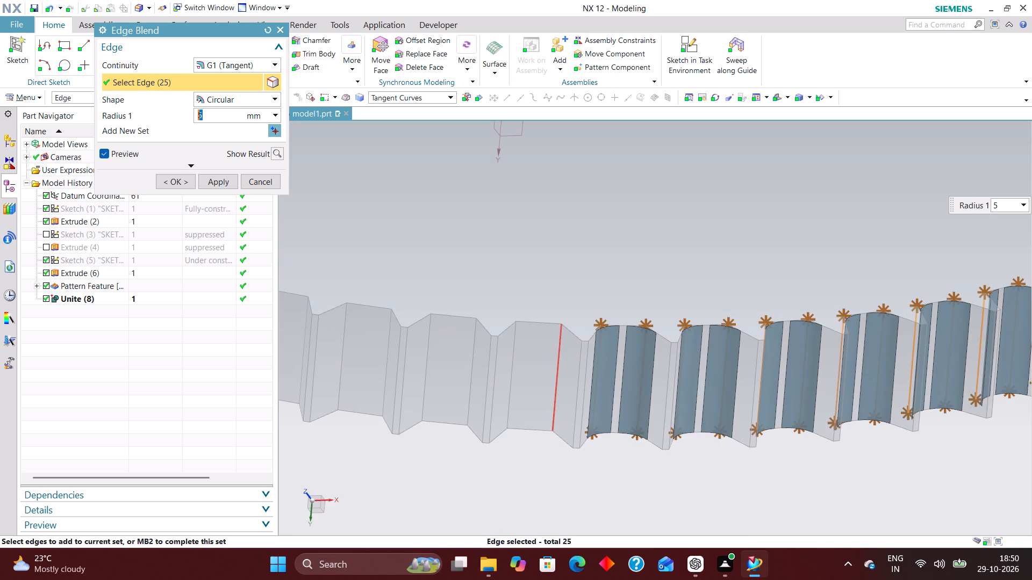
pyautogui.click(512, 394)
pyautogui.click(468, 386)
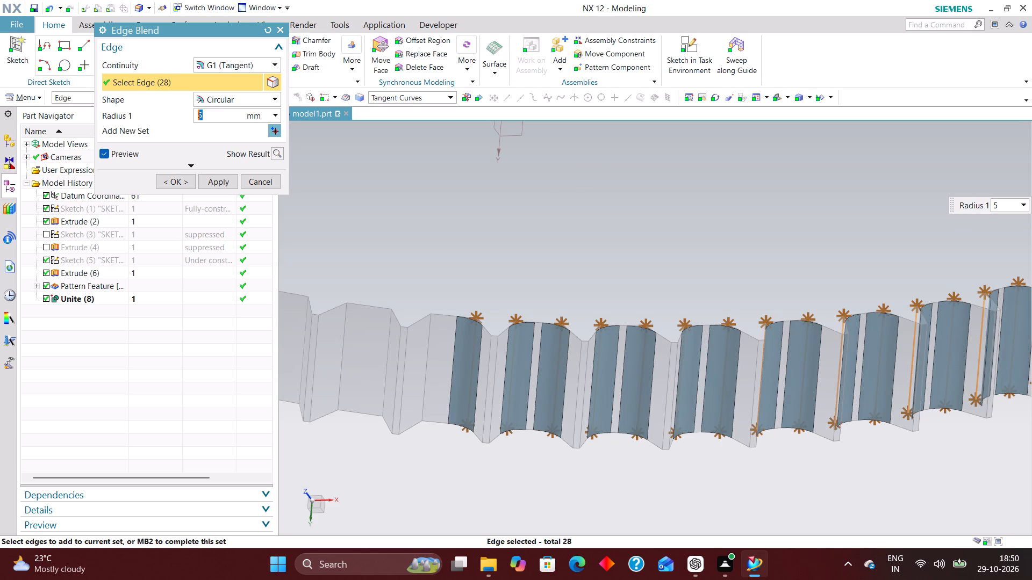
pyautogui.click(425, 382)
# Add the following six root edges along the rim to the 5 mm blend, bringing the selection to 35.
pyautogui.scroll(-2, 557, 382)
pyautogui.scroll(3, 457, 367)
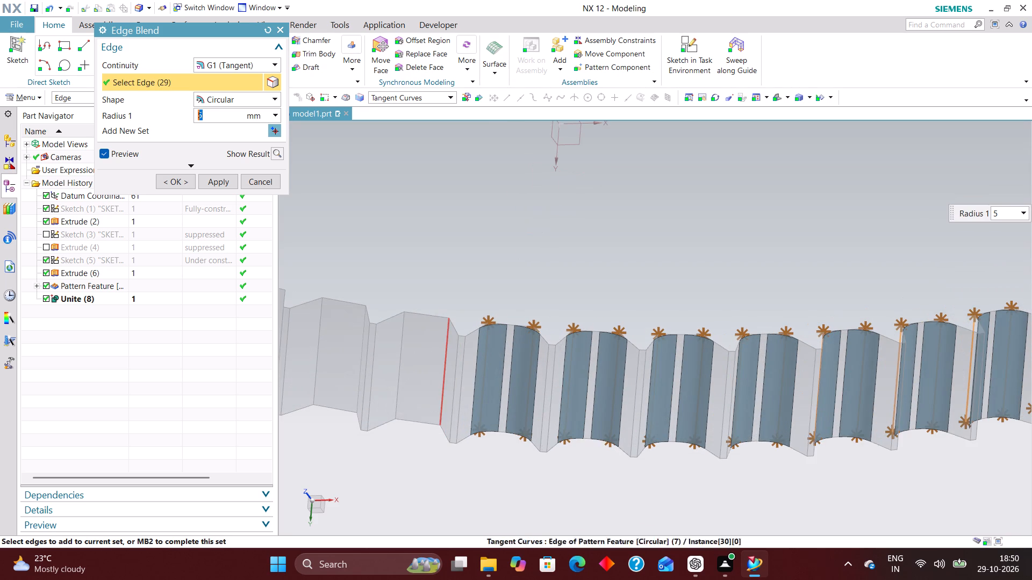
pyautogui.click(442, 363)
pyautogui.click(401, 370)
pyautogui.scroll(-2, 474, 376)
pyautogui.scroll(3, 392, 372)
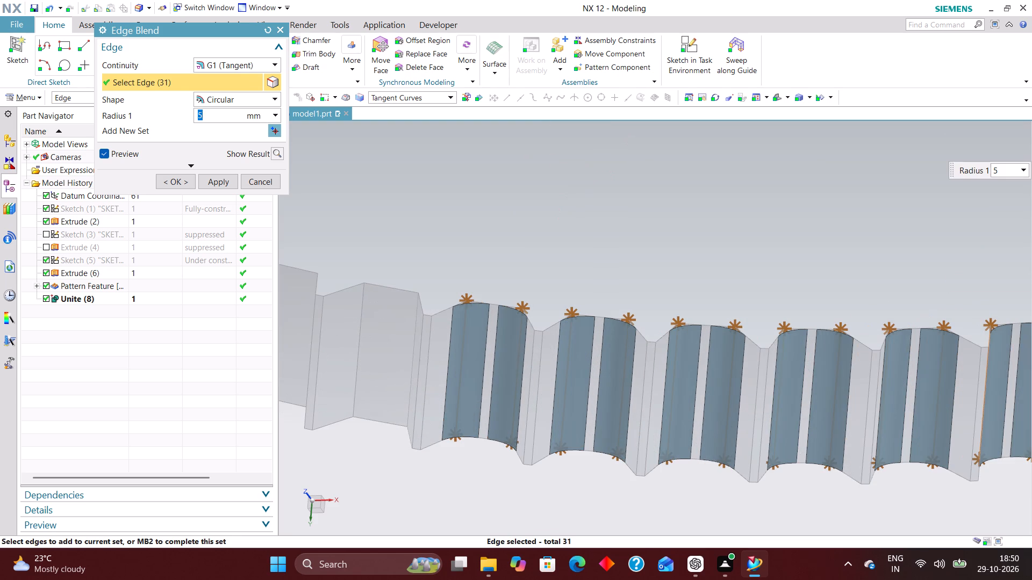
pyautogui.click(409, 373)
pyautogui.click(357, 359)
pyautogui.scroll(-2, 510, 371)
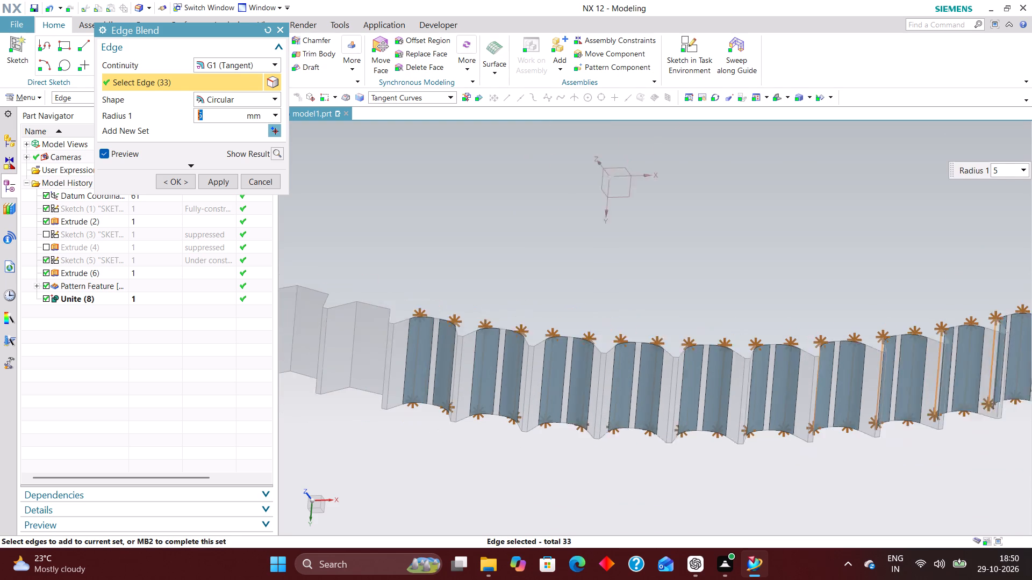
pyautogui.scroll(-1, 529, 374)
pyautogui.click(388, 342)
pyautogui.moveTo(448, 290); pyautogui.dragTo(473, 295, button='middle')
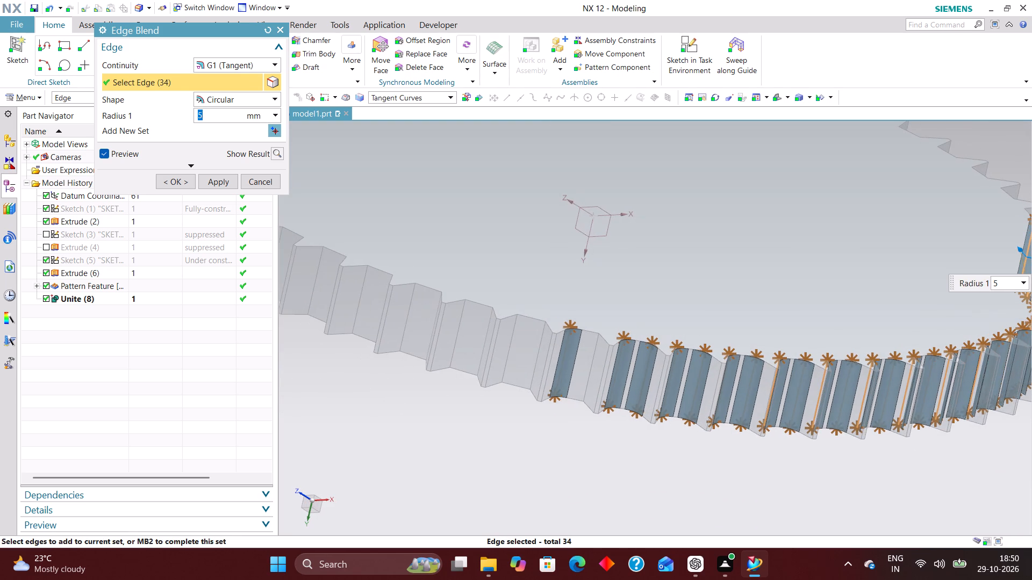
pyautogui.click(592, 364)
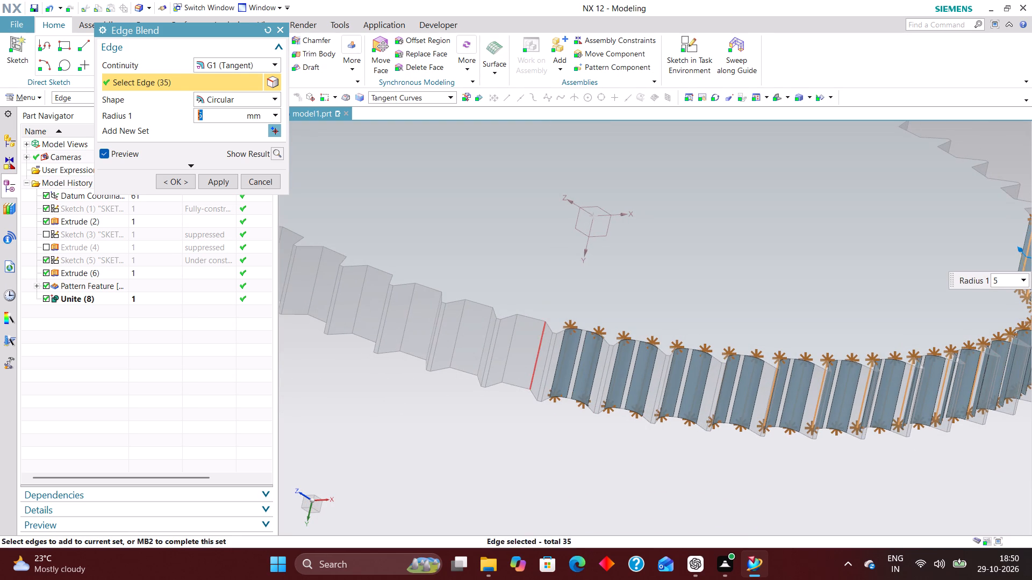
# Add the root edges of the adjacent three tooth gaps to the 5 mm blend, bringing the selection to 41.
pyautogui.click(535, 364)
pyautogui.click(508, 352)
pyautogui.click(485, 347)
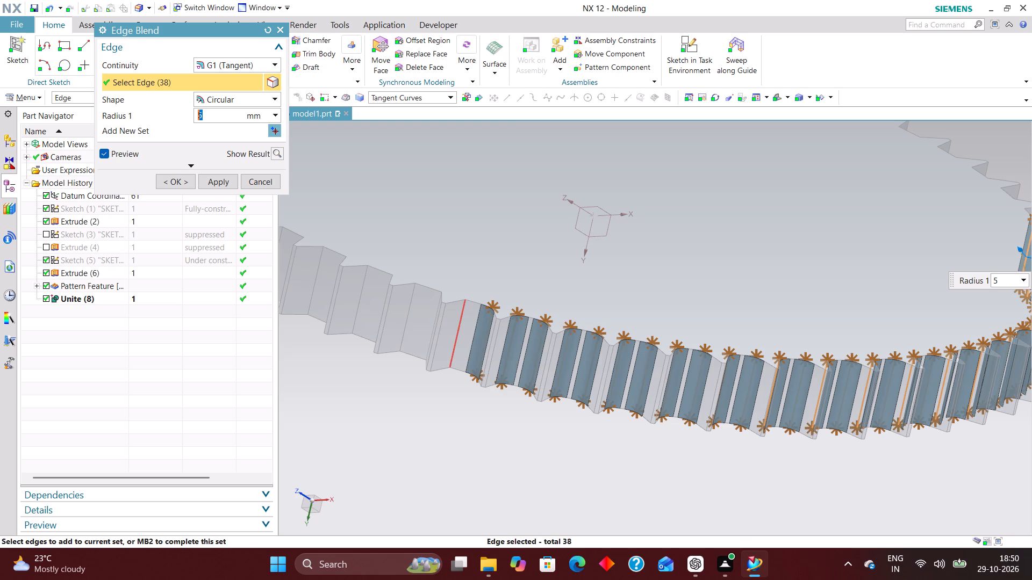
pyautogui.click(454, 336)
pyautogui.click(432, 327)
pyautogui.click(410, 311)
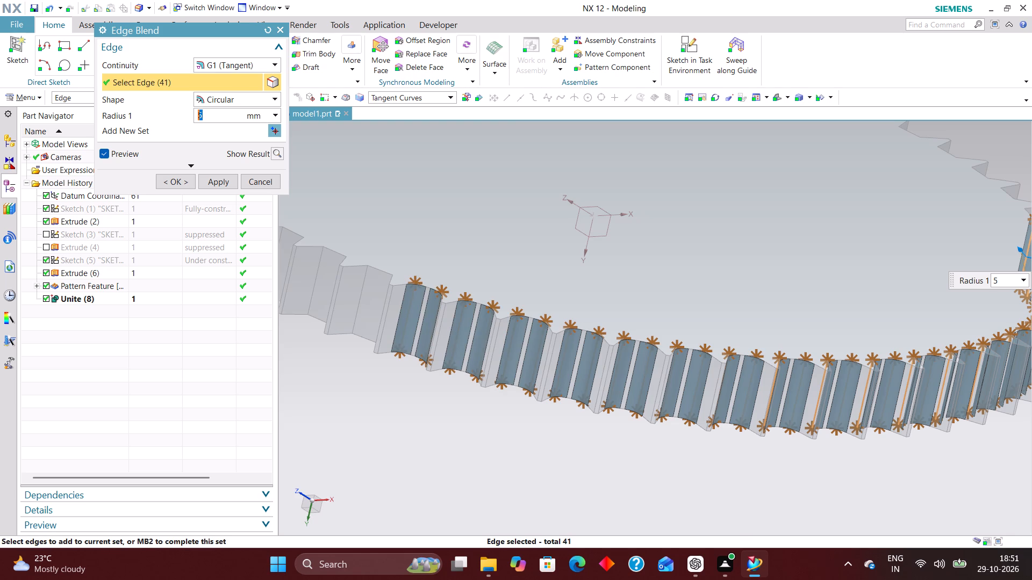
# Continue the 5 mm blend along the rim with six more tooth root edges, bringing the selection to 47.
pyautogui.moveTo(456, 258); pyautogui.dragTo(481, 264, button='middle')
pyautogui.scroll(3, 522, 310)
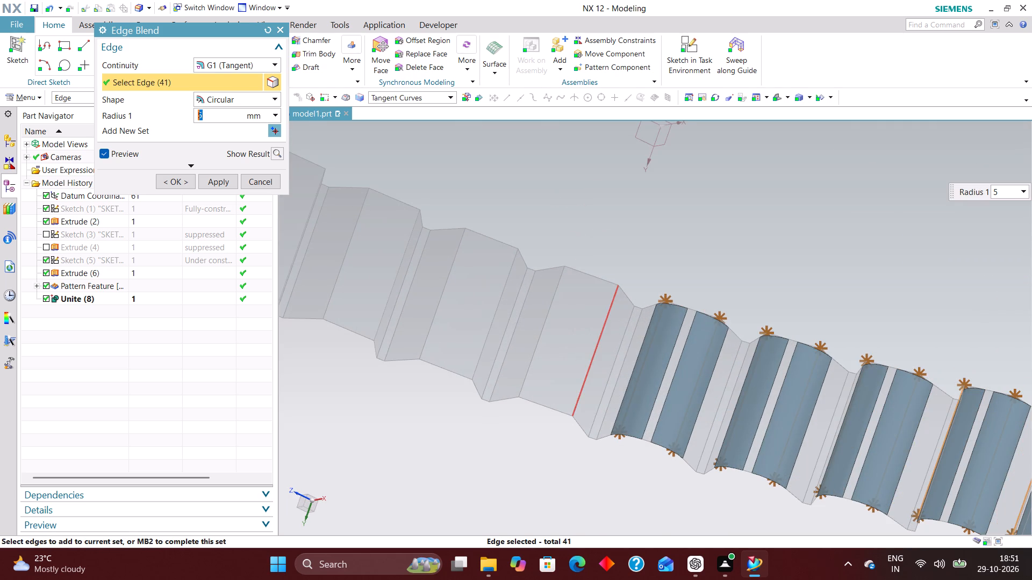
pyautogui.click(594, 345)
pyautogui.click(534, 340)
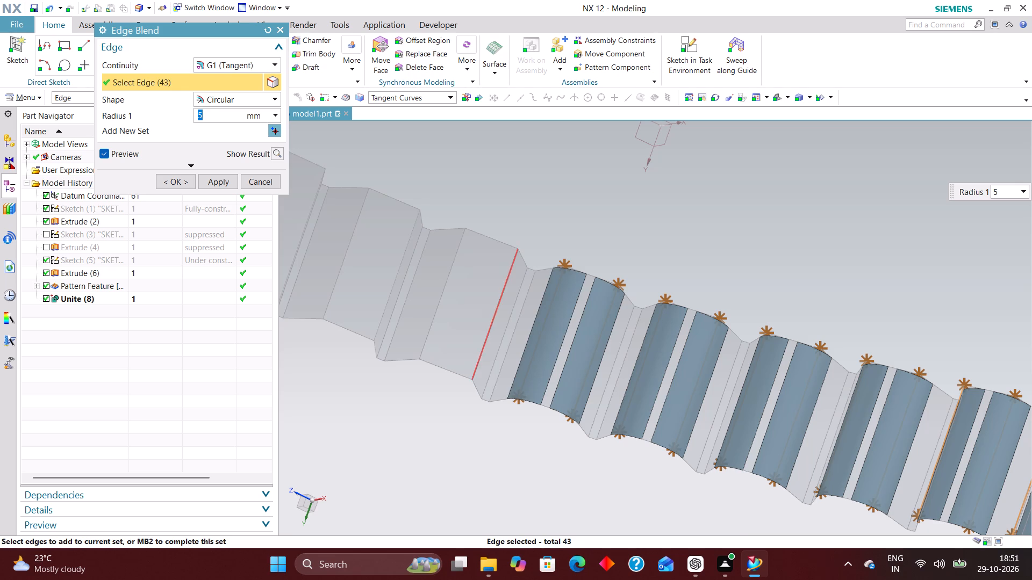
pyautogui.click(492, 324)
pyautogui.click(435, 313)
pyautogui.scroll(-3, 575, 348)
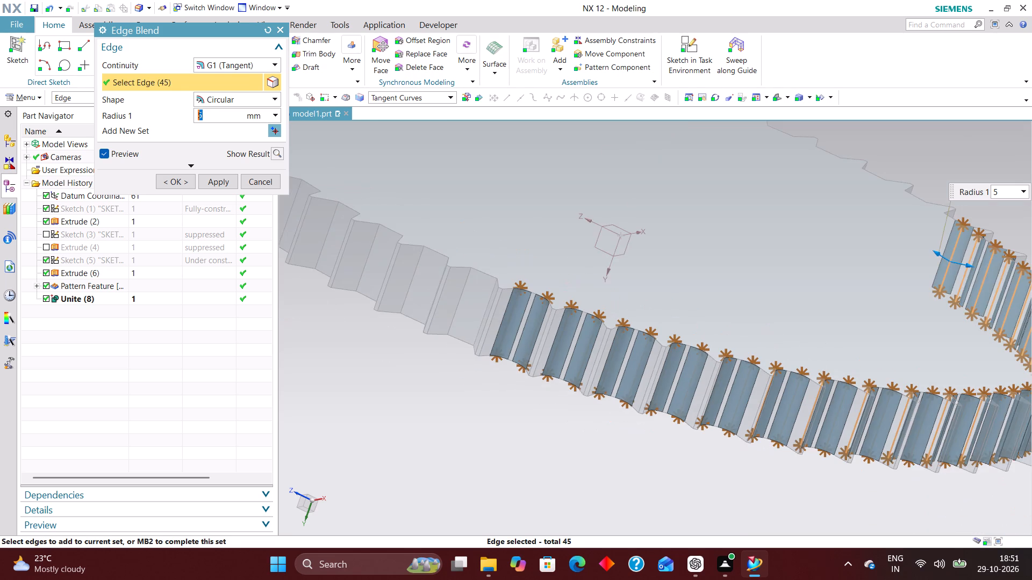
pyautogui.scroll(3, 452, 299)
pyautogui.click(463, 302)
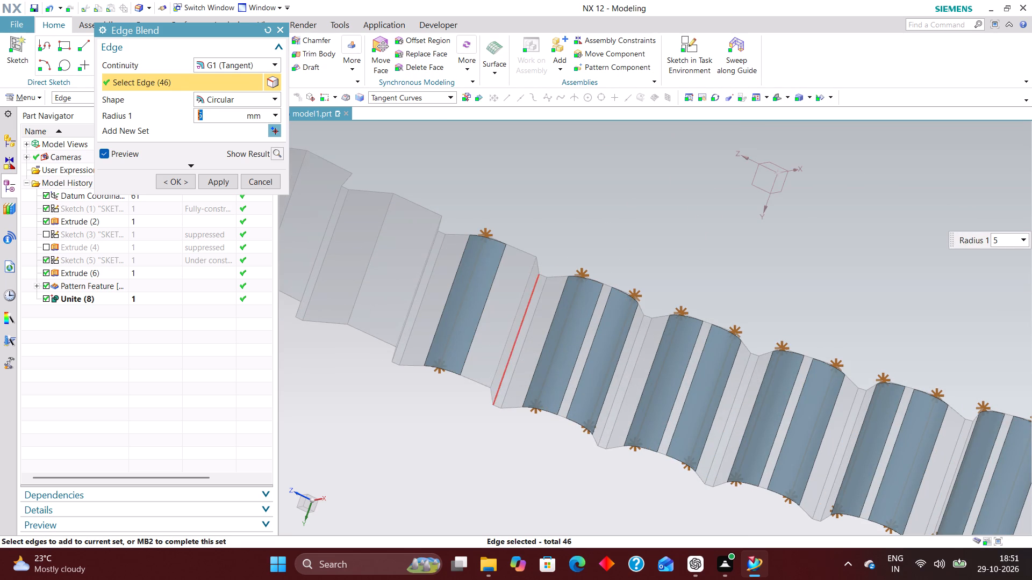
pyautogui.click(510, 331)
# Add three more neighbouring root edges to the 5 mm blend without leaving any out, bringing the selection to 50.
pyautogui.scroll(-3, 584, 367)
pyautogui.scroll(2, 477, 309)
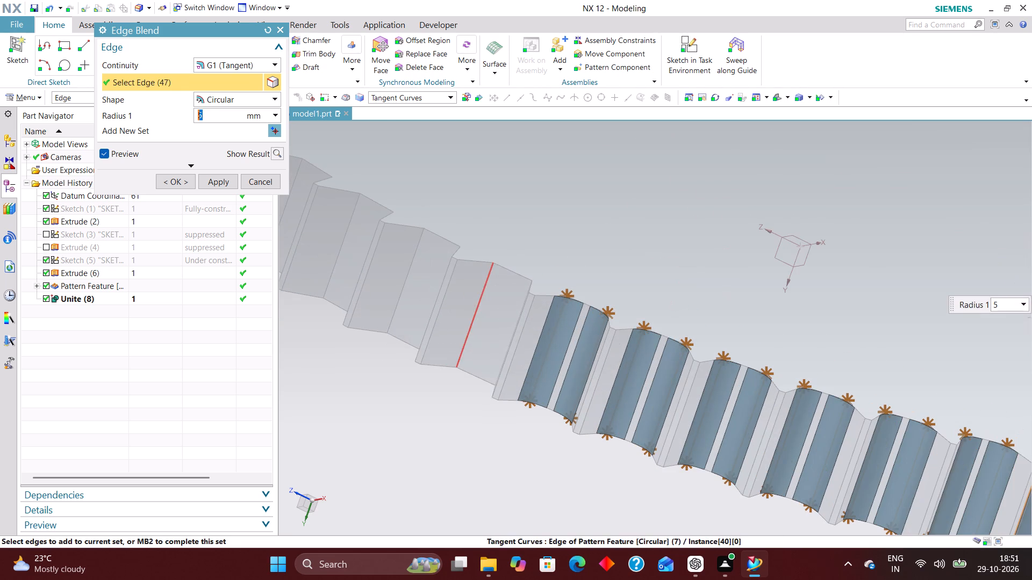
pyautogui.click(478, 306)
pyautogui.scroll(-2, 666, 270)
pyautogui.moveTo(671, 267); pyautogui.dragTo(688, 278, button='middle')
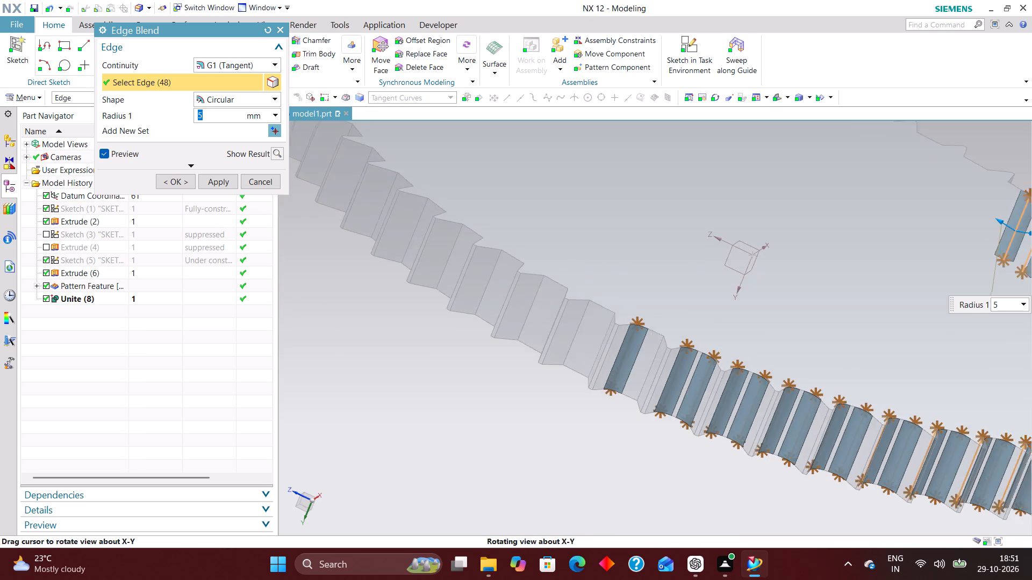
pyautogui.moveTo(688, 278); pyautogui.dragTo(691, 279, button='middle')
pyautogui.scroll(3, 654, 348)
pyautogui.click(652, 350)
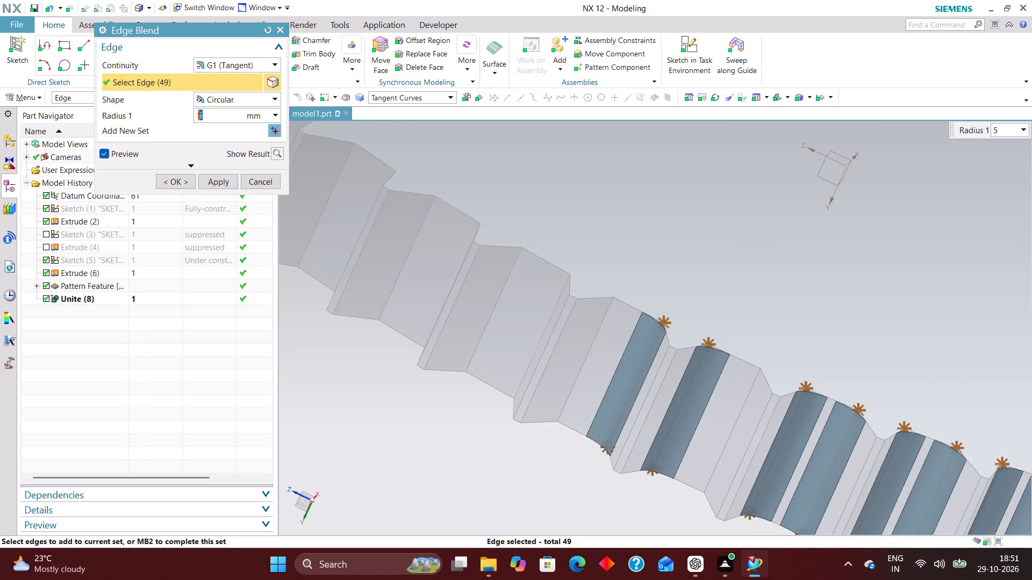
pyautogui.click(734, 427)
# Add the following six root edges around the rim to the 5 mm blend, bringing the selection to 56.
pyautogui.scroll(-2, 776, 440)
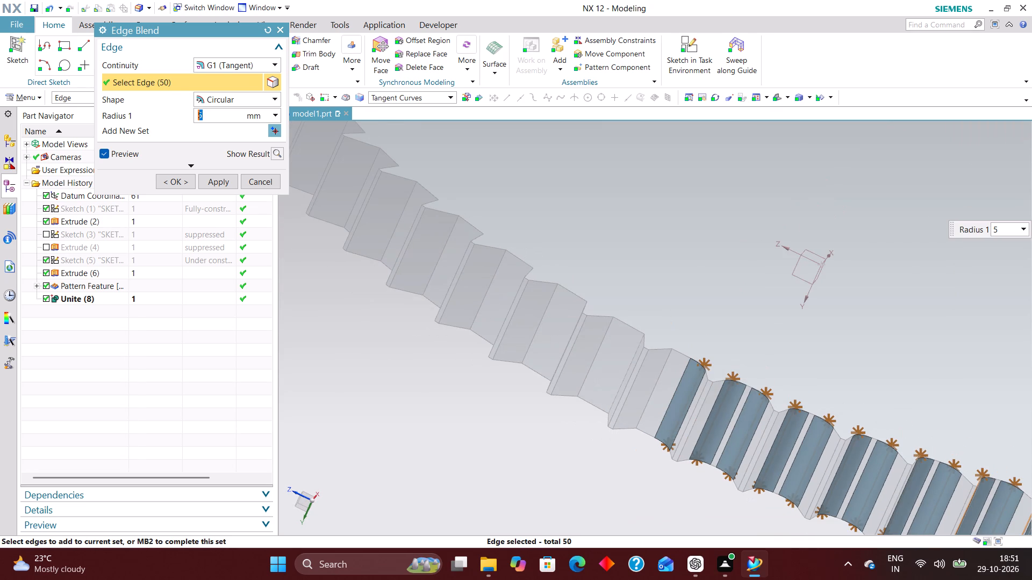
pyautogui.click(656, 385)
pyautogui.click(622, 373)
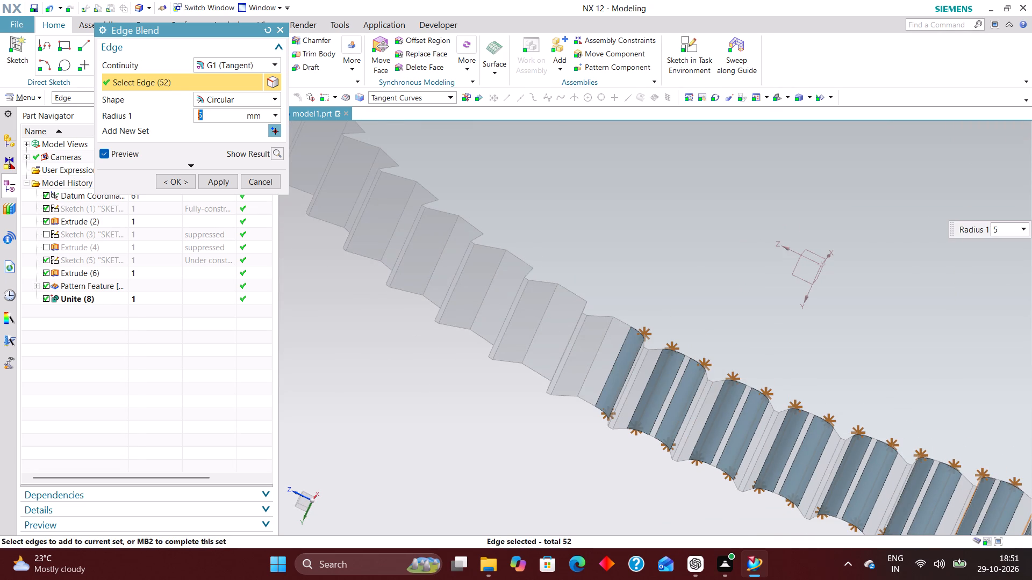
pyautogui.click(593, 356)
pyautogui.click(567, 335)
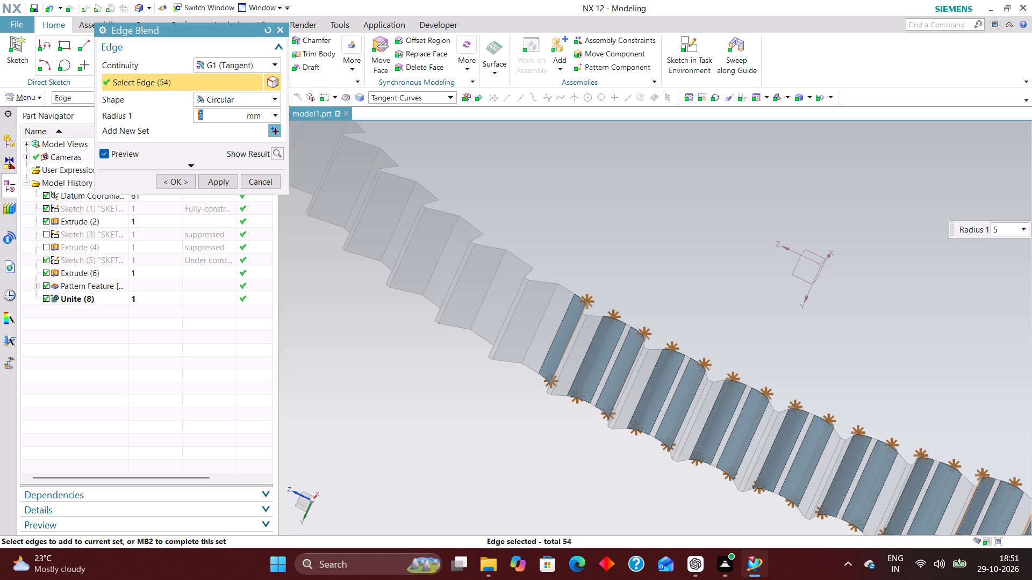
pyautogui.click(542, 315)
pyautogui.click(491, 270)
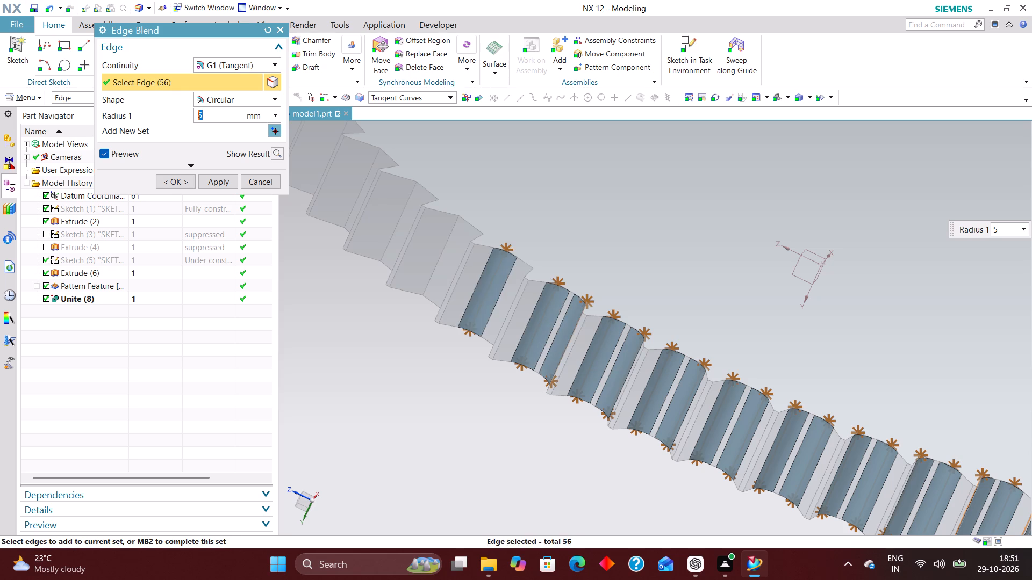
# Add seven more consecutive root edges to the 5 mm blend, bringing the selection to 63, and complete this edge set.
pyautogui.moveTo(480, 345); pyautogui.dragTo(520, 374, button='middle')
pyautogui.scroll(-3, 666, 392)
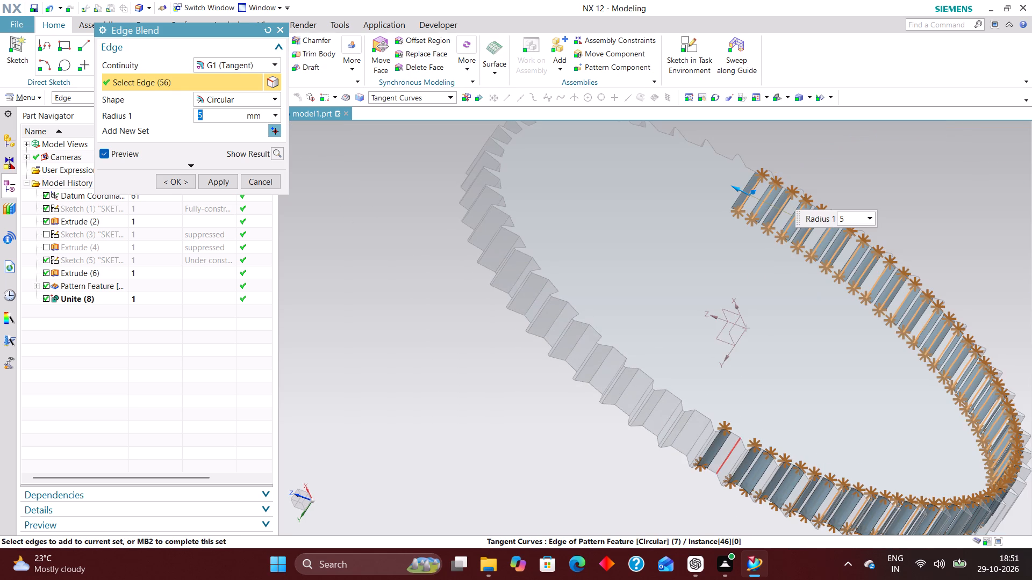
pyautogui.click(728, 455)
pyautogui.scroll(4, 700, 436)
pyautogui.click(694, 439)
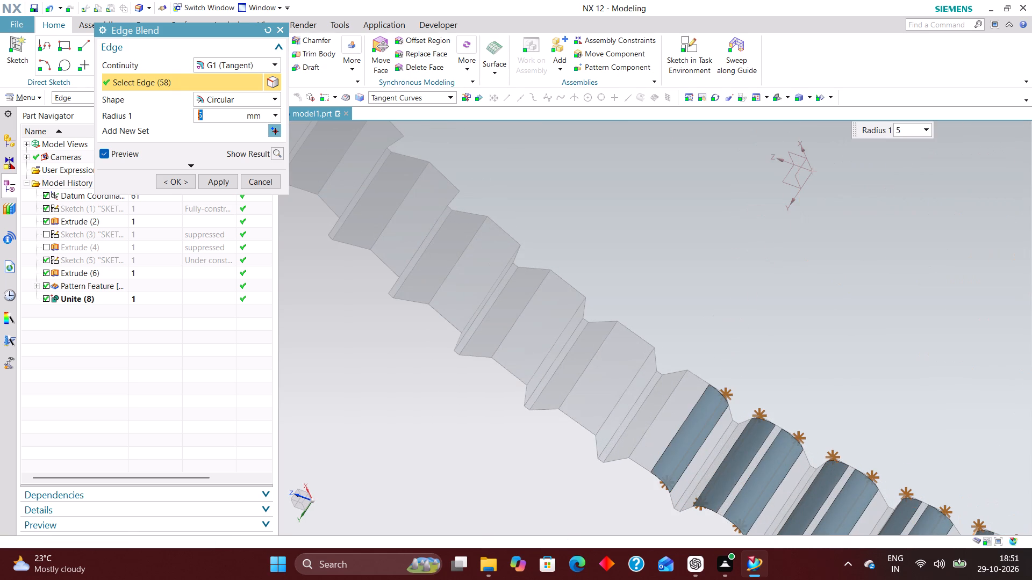
pyautogui.click(660, 417)
pyautogui.click(629, 384)
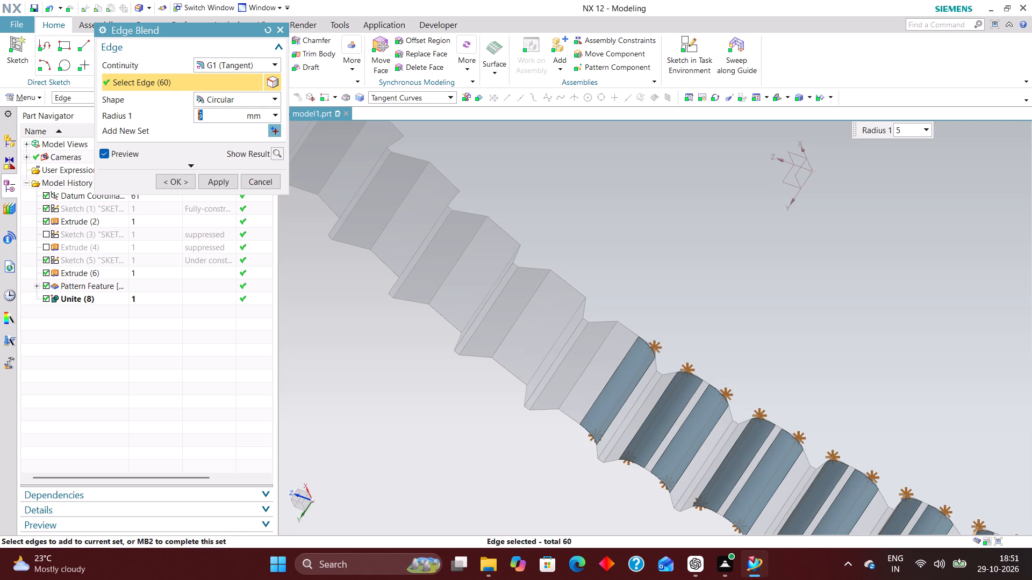
pyautogui.click(593, 350)
pyautogui.click(557, 340)
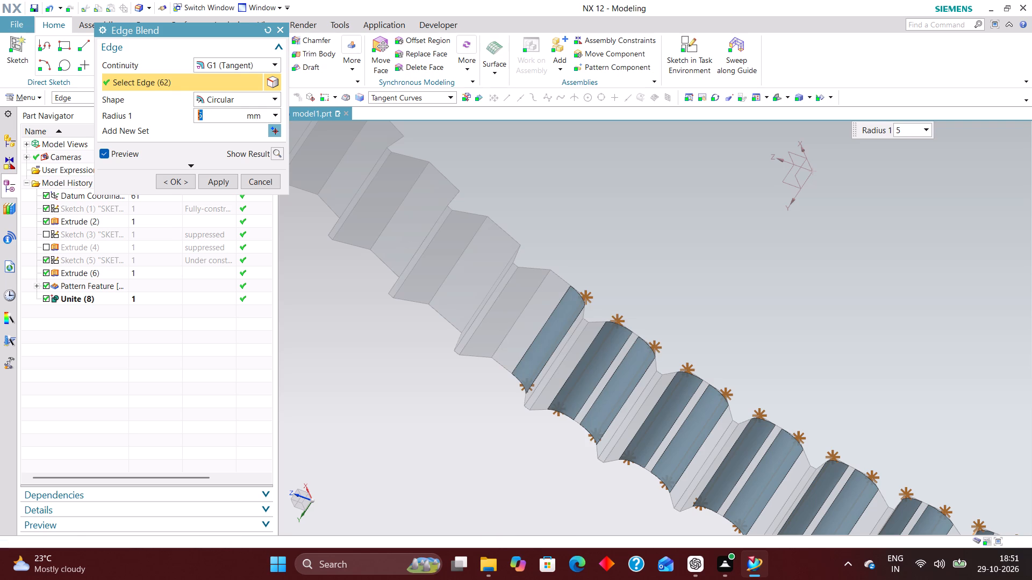
pyautogui.click(529, 307)
pyautogui.scroll(-2, 527, 376)
pyautogui.moveTo(533, 350); pyautogui.dragTo(546, 361, button='middle')
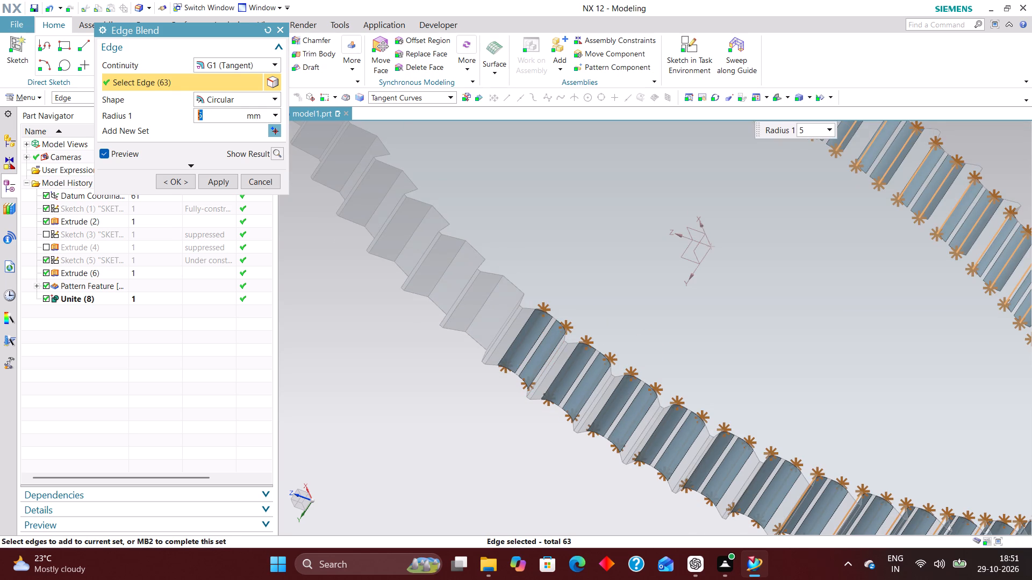
pyautogui.moveTo(546, 361); pyautogui.dragTo(549, 354, button='middle')
pyautogui.middleClick(548, 358)
# Select the following eight root edges along the unblended rim as a second edge set with a 5 mm radius.
pyautogui.moveTo(548, 361); pyautogui.dragTo(552, 379, button='middle')
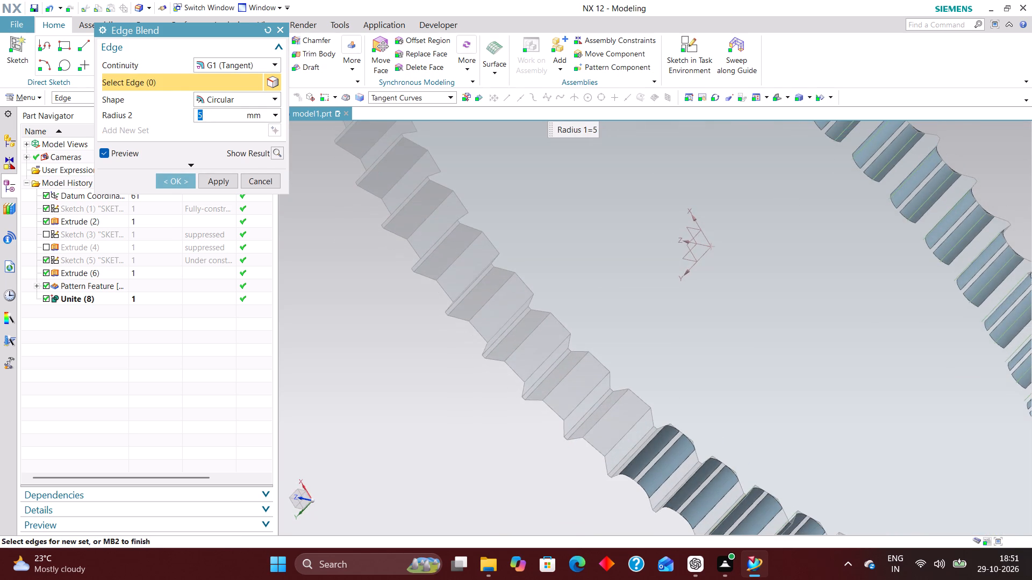
pyautogui.scroll(2, 645, 445)
pyautogui.click(629, 421)
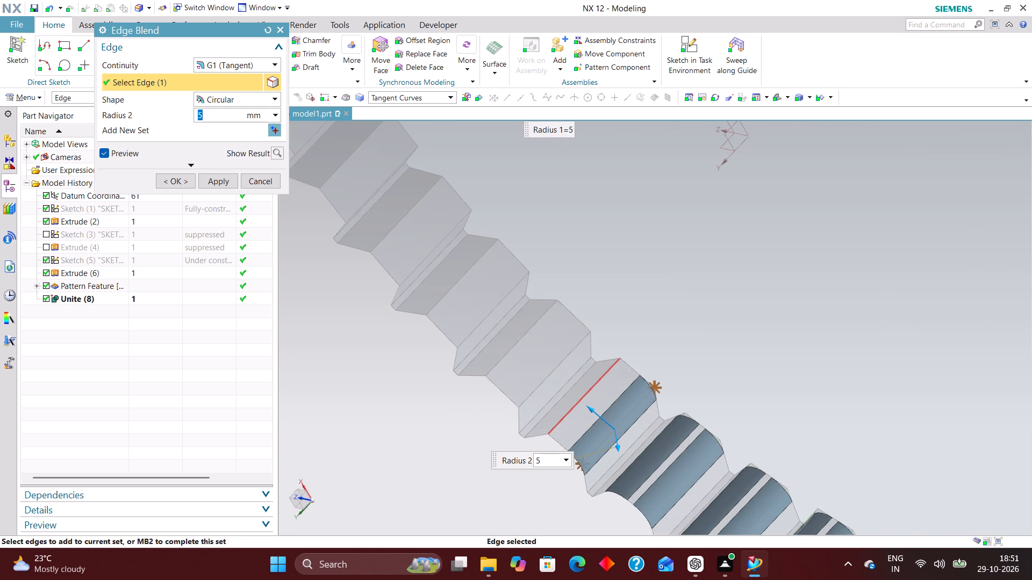
pyautogui.click(593, 390)
pyautogui.click(551, 372)
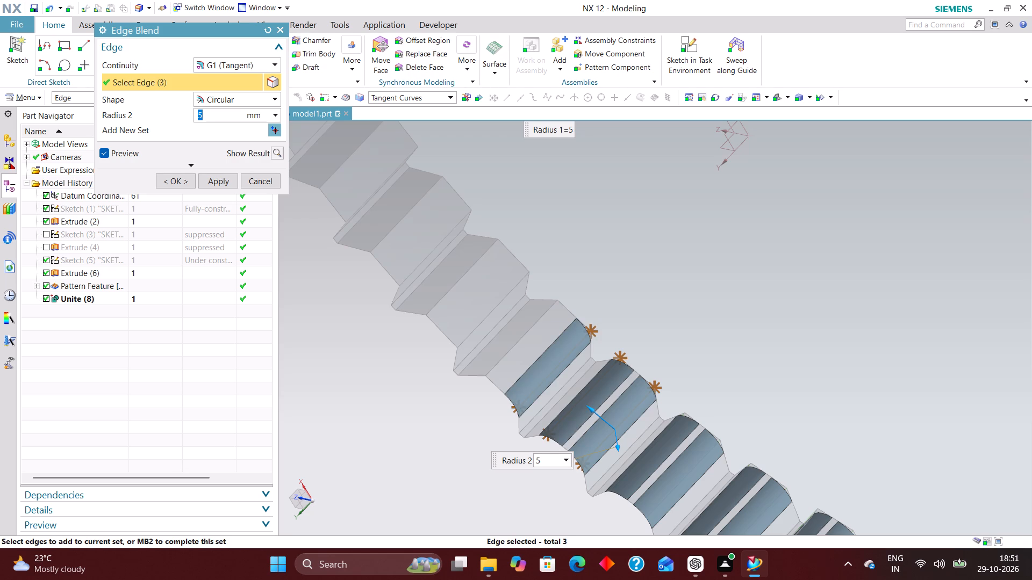
pyautogui.click(528, 331)
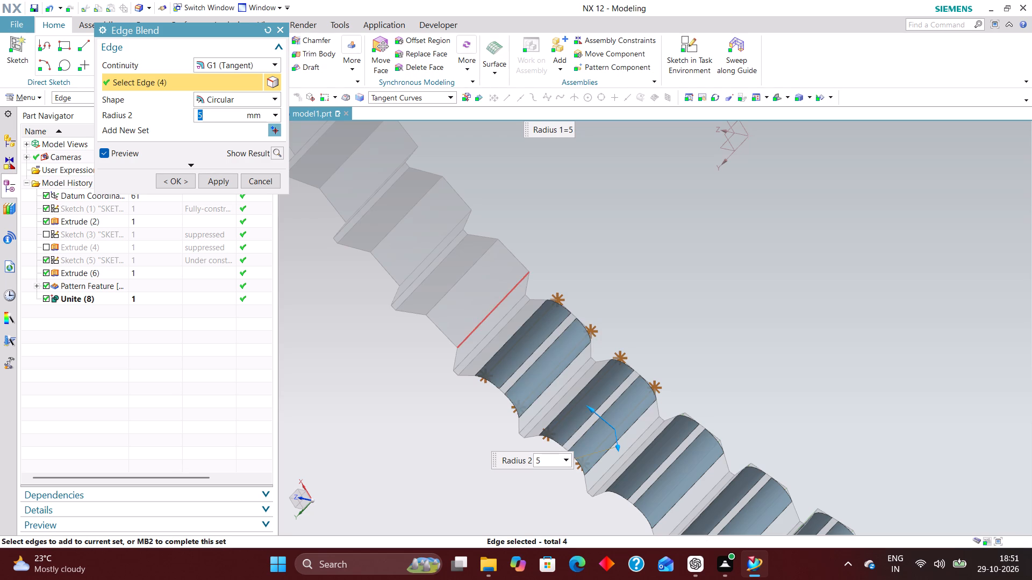
pyautogui.click(490, 310)
pyautogui.click(461, 281)
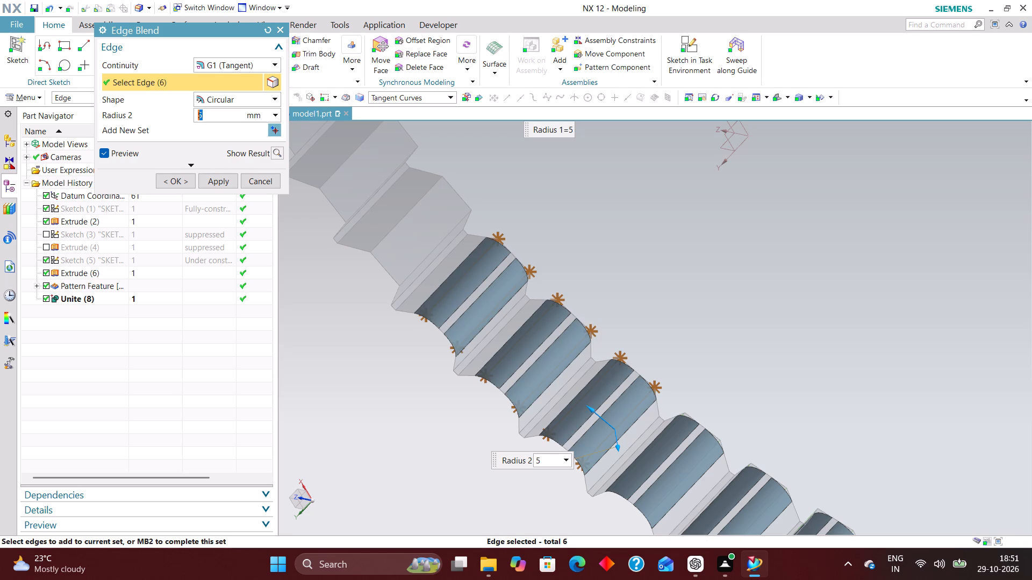
pyautogui.click(439, 242)
pyautogui.click(408, 209)
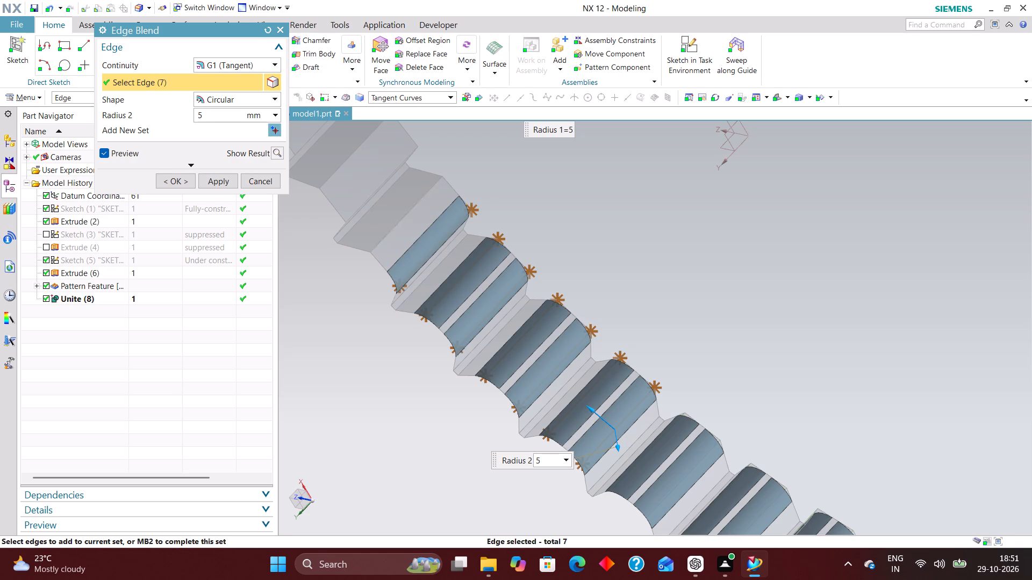
pyautogui.moveTo(563, 230); pyautogui.dragTo(585, 251, button='middle')
pyautogui.scroll(-6, 569, 238)
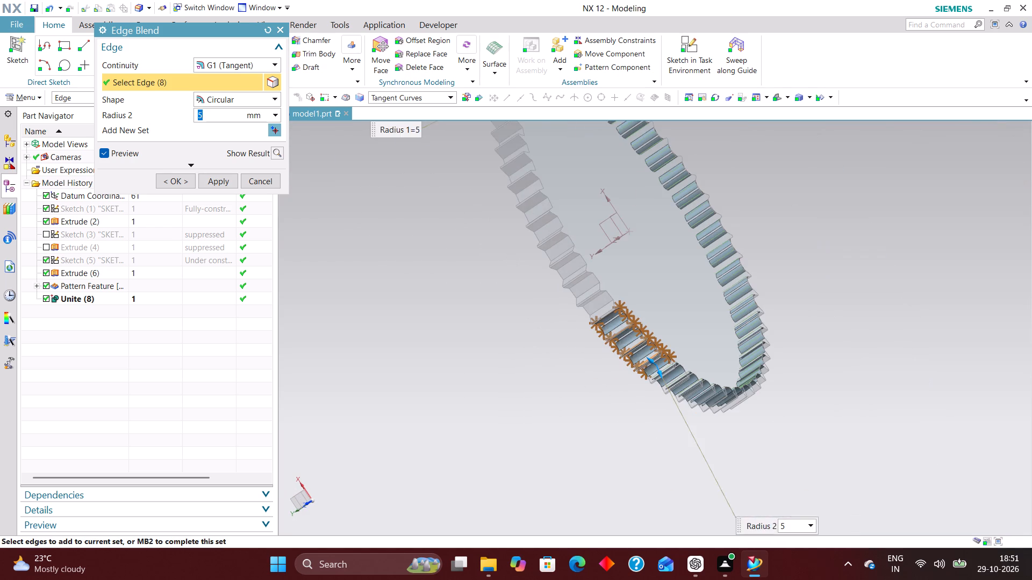
# Add seven more root edges along the unblended rim to the second 5 mm edge set, filling skipped ones, for 15 selected.
pyautogui.moveTo(650, 265); pyautogui.dragTo(641, 293, button='middle')
pyautogui.scroll(-5, 658, 287)
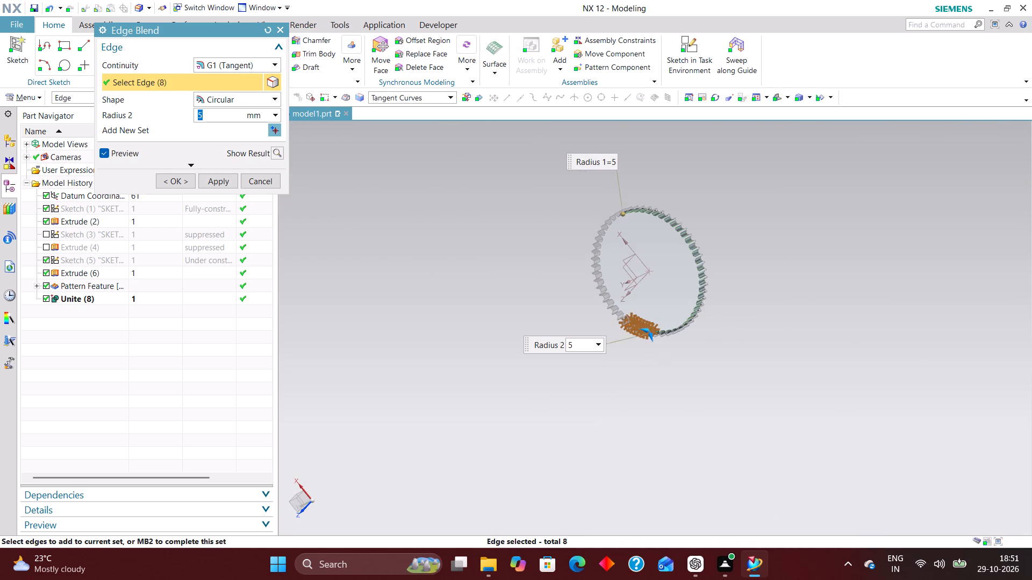
pyautogui.scroll(10, 622, 308)
pyautogui.click(668, 309)
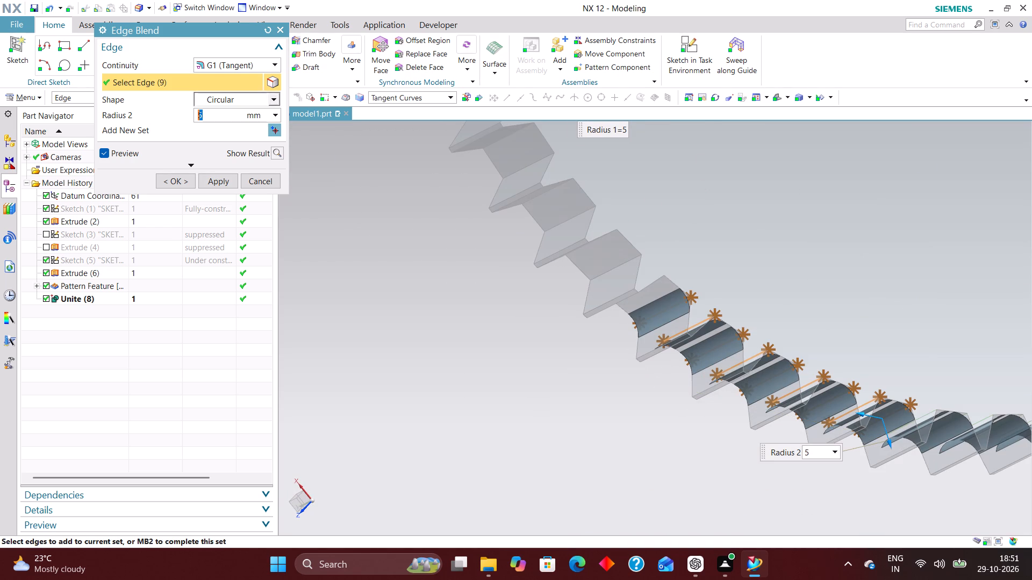
pyautogui.click(636, 256)
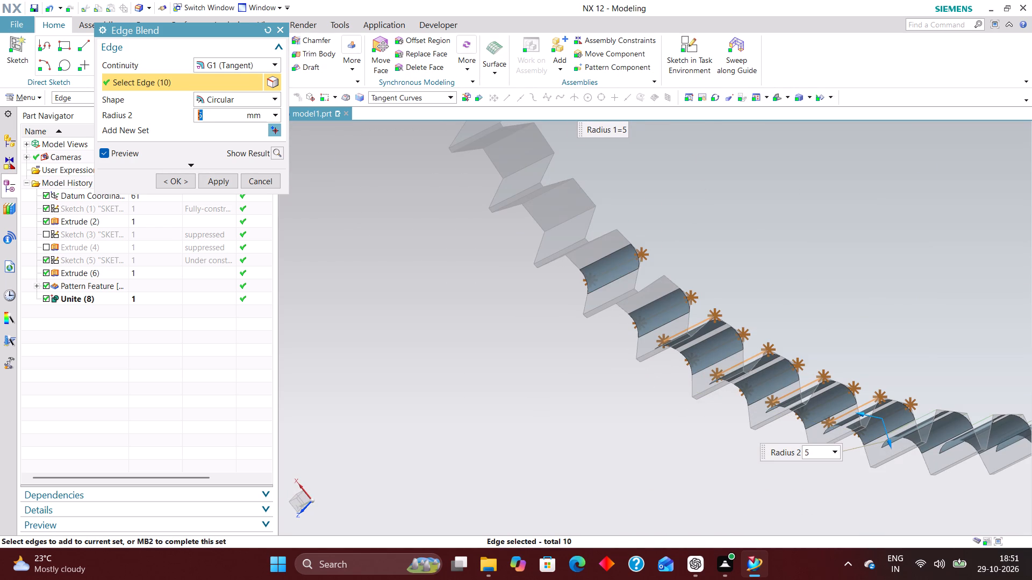
pyautogui.click(576, 215)
pyautogui.click(534, 162)
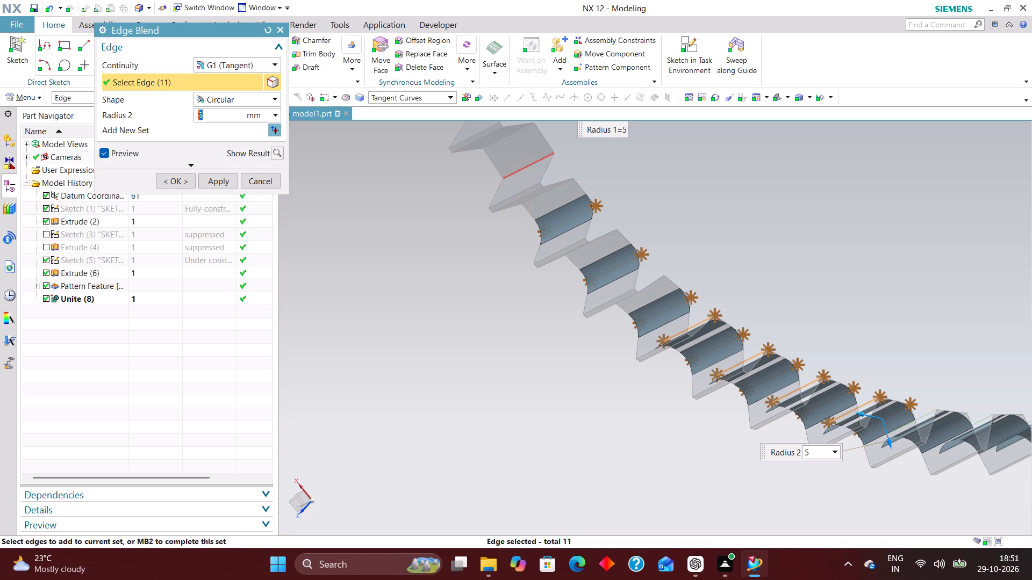
pyautogui.moveTo(644, 189); pyautogui.dragTo(634, 150, button='middle')
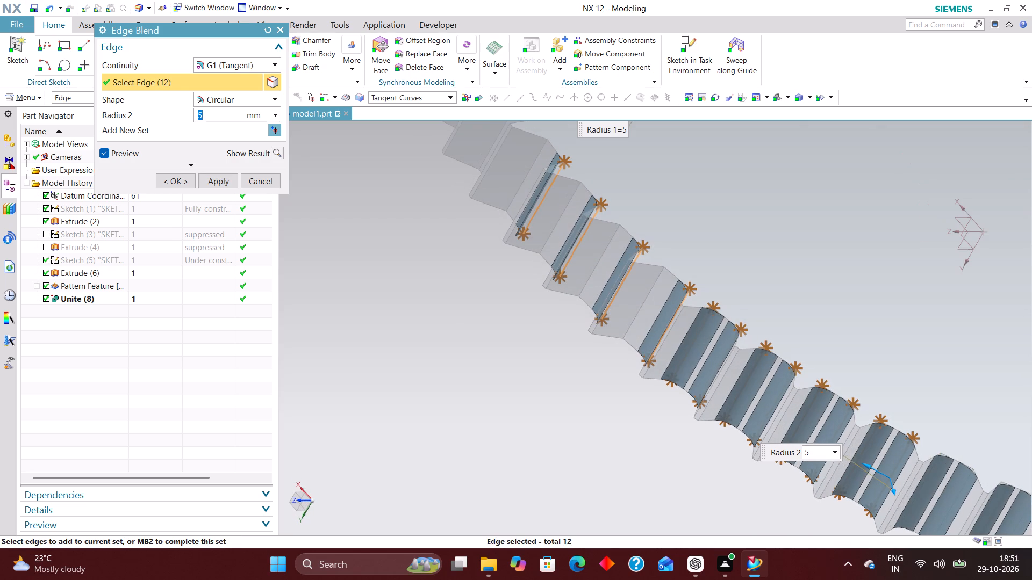
pyautogui.click(572, 193)
pyautogui.click(605, 245)
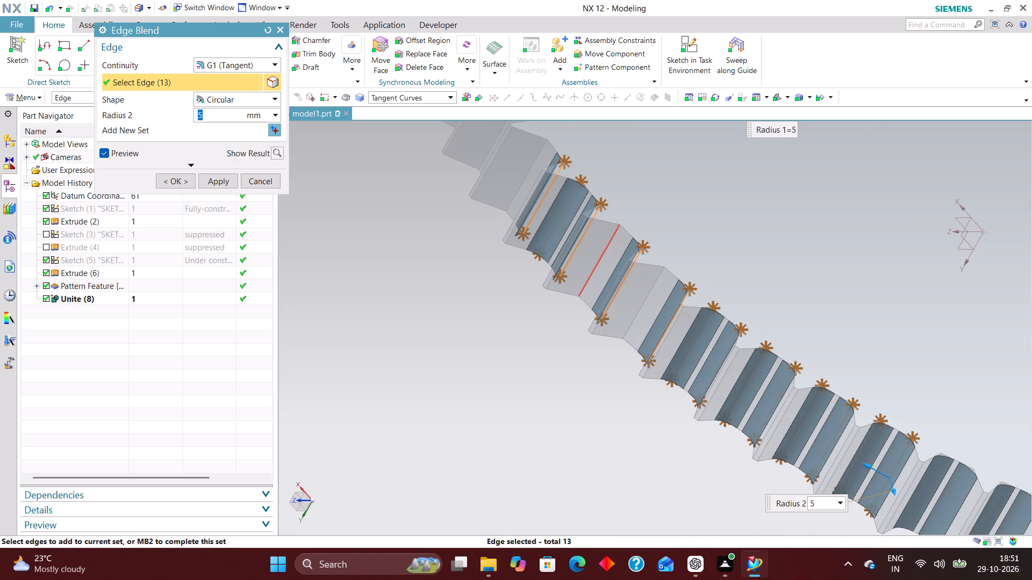
pyautogui.click(650, 293)
# Add the following five consecutive root edges to the second 5 mm edge set, bringing its selection to 20.
pyautogui.scroll(-4, 784, 288)
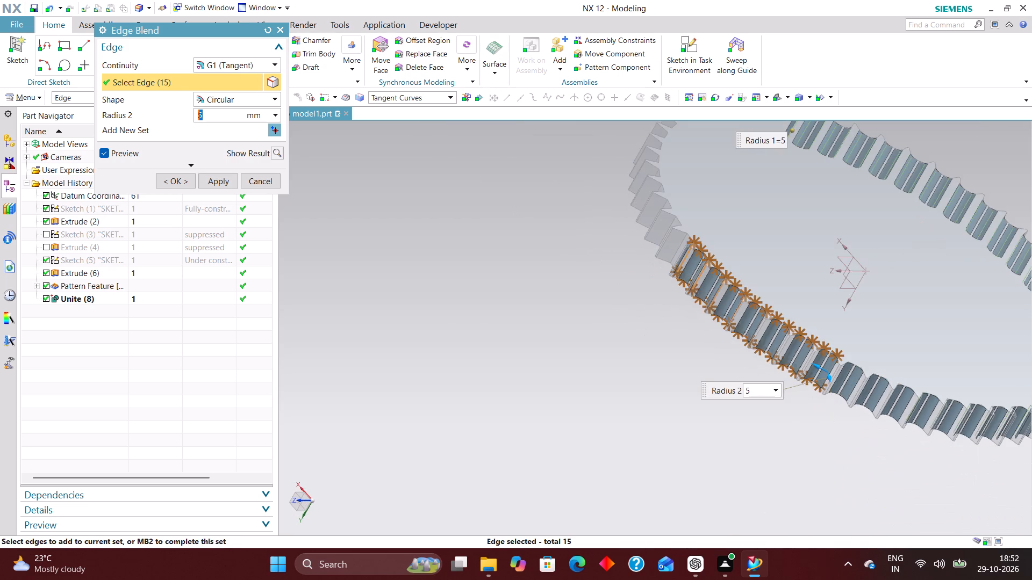
pyautogui.moveTo(780, 271); pyautogui.dragTo(787, 321, button='middle')
pyautogui.scroll(5, 730, 361)
pyautogui.click(695, 364)
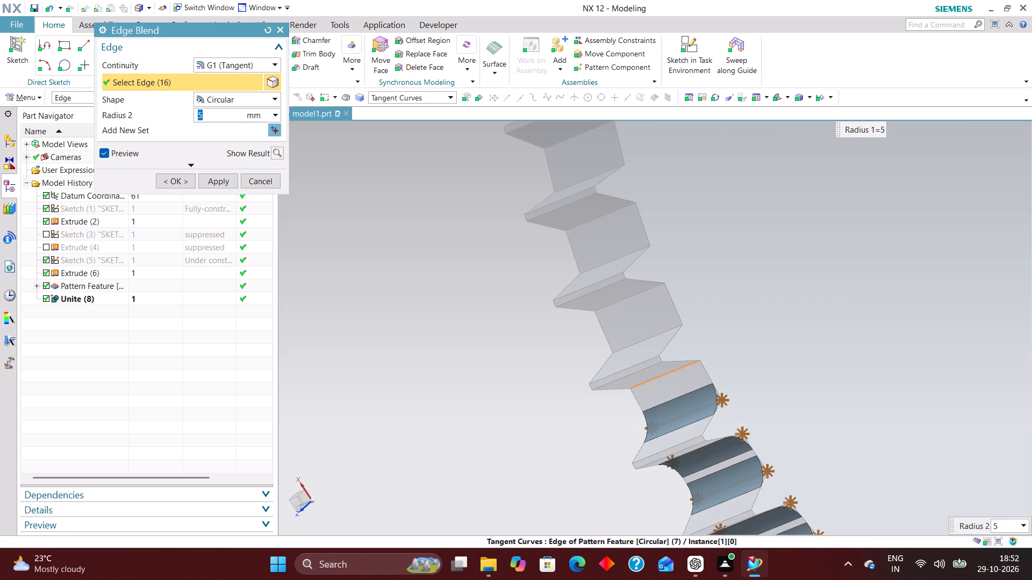
pyautogui.click(670, 331)
pyautogui.click(657, 287)
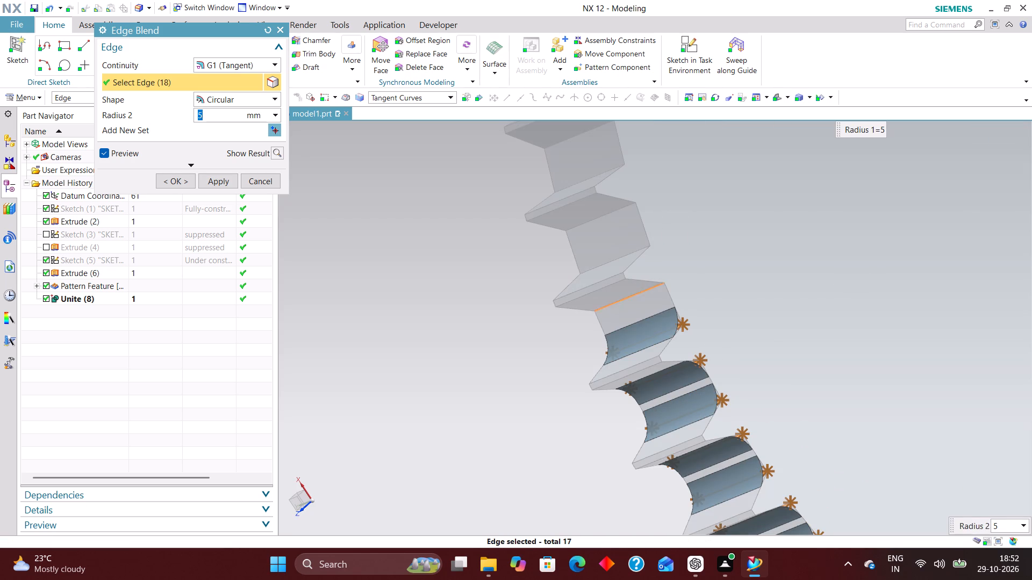
pyautogui.click(623, 208)
pyautogui.click(628, 257)
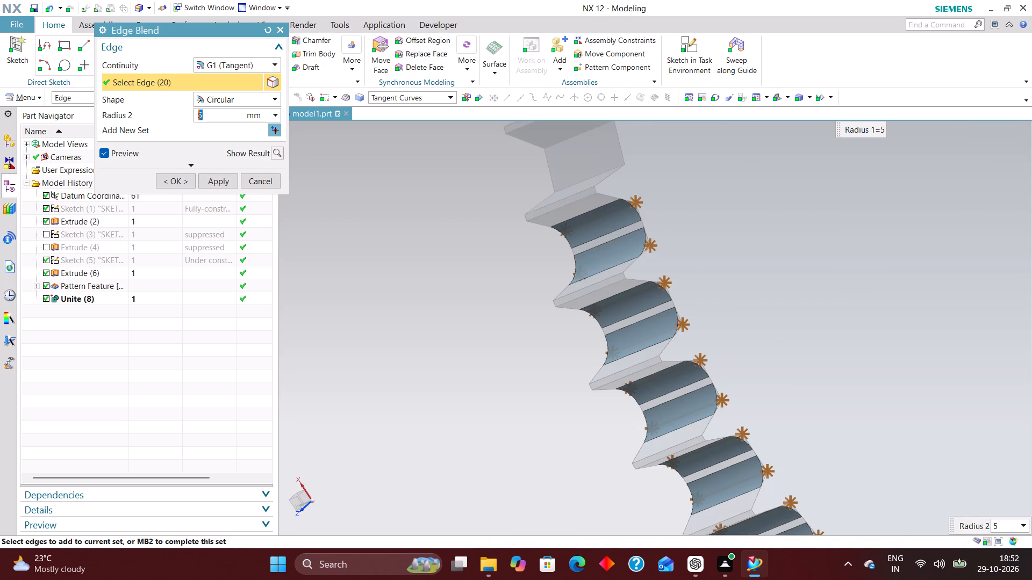
# Add six more neighbouring root edges along the rim to the second 5 mm edge set, bringing its selection to 26.
pyautogui.scroll(-3, 692, 310)
pyautogui.scroll(3, 653, 235)
pyautogui.click(634, 207)
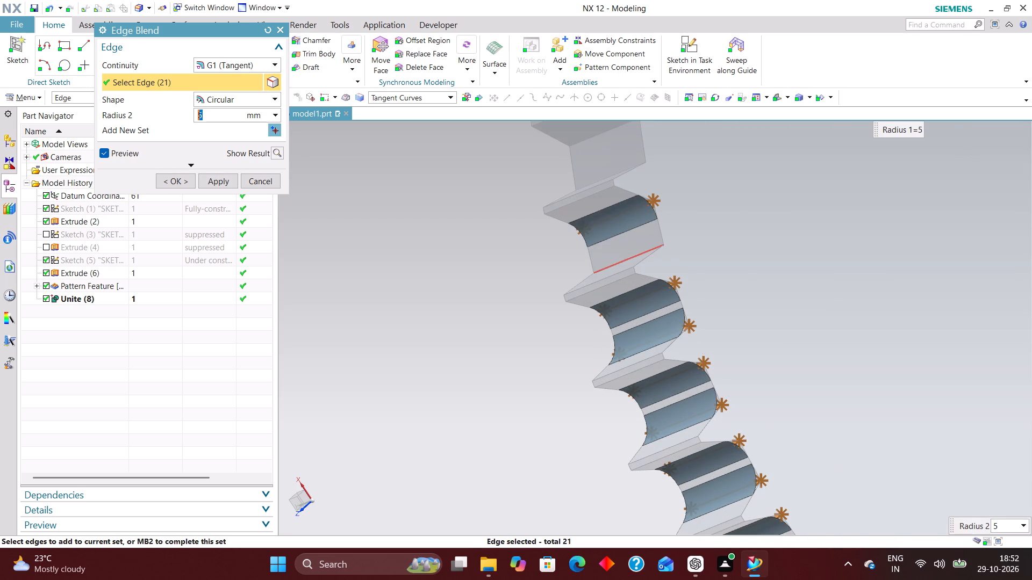
pyautogui.click(632, 256)
pyautogui.scroll(-3, 701, 314)
pyautogui.scroll(4, 660, 219)
pyautogui.click(657, 224)
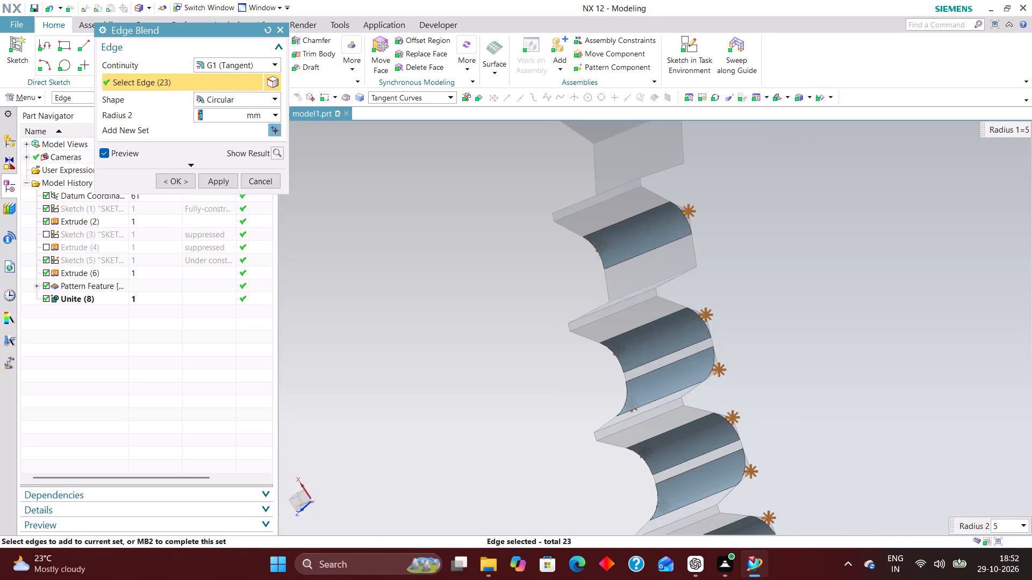
pyautogui.click(656, 281)
pyautogui.scroll(-4, 739, 338)
pyautogui.scroll(4, 715, 260)
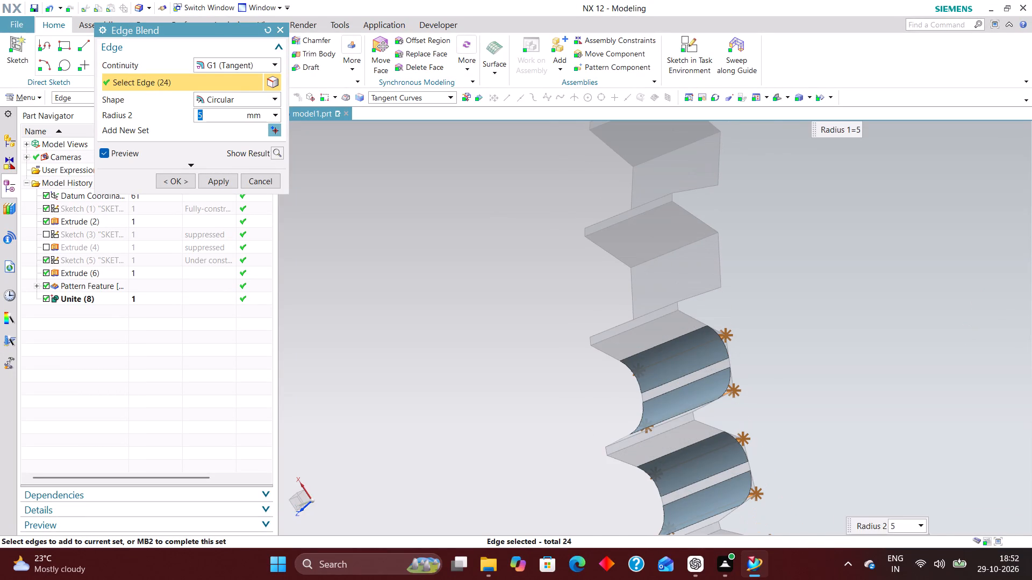
pyautogui.click(701, 241)
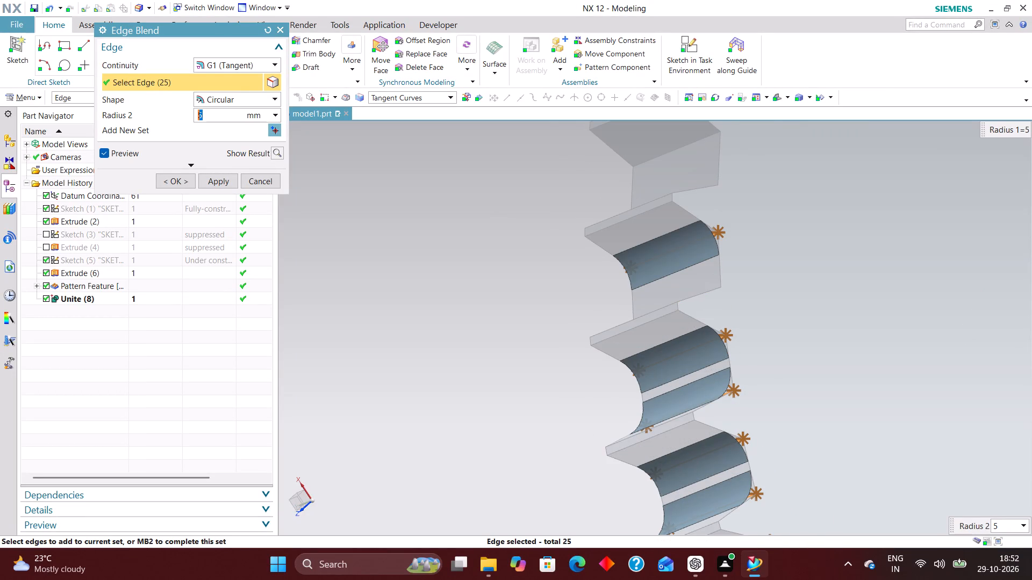
pyautogui.moveTo(760, 298); pyautogui.dragTo(771, 324, button='middle')
pyautogui.click(709, 297)
# Continue around the rim with six further root edges in the second 5 mm edge set, bringing its selection to 32.
pyautogui.scroll(-3, 734, 363)
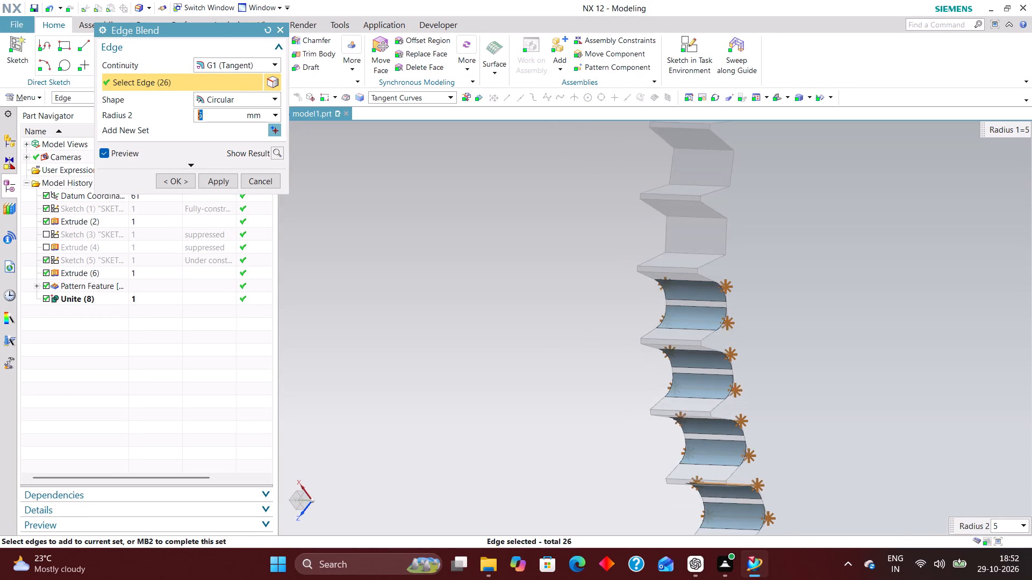
pyautogui.scroll(4, 722, 301)
pyautogui.click(715, 240)
pyautogui.scroll(-2, 744, 355)
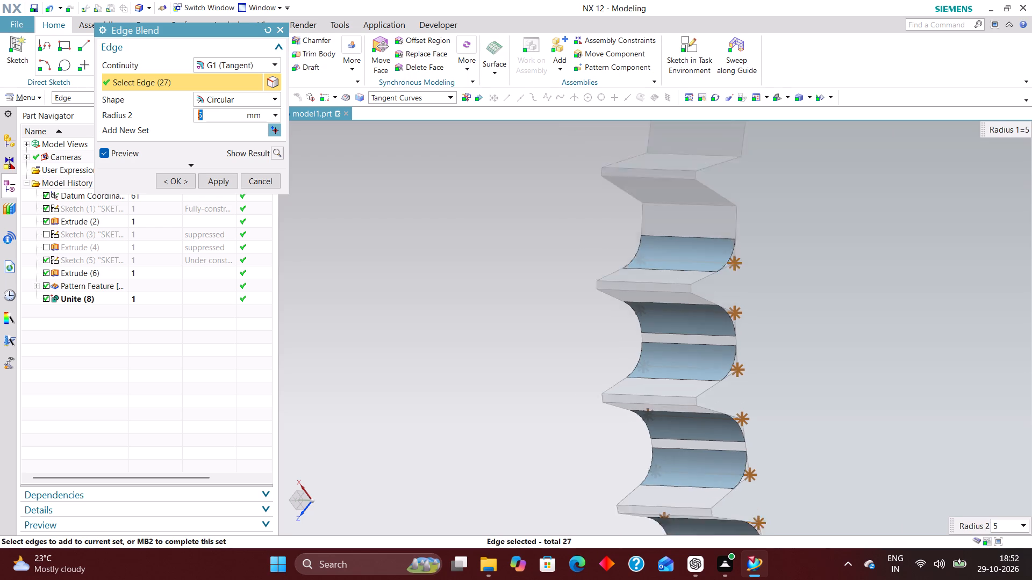
pyautogui.scroll(-1, 746, 362)
pyautogui.click(719, 264)
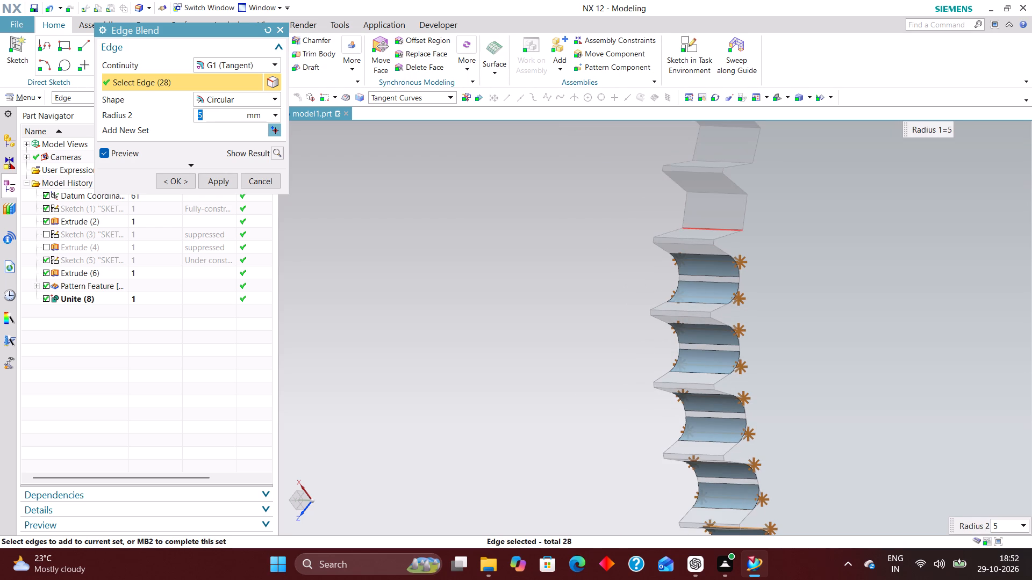
pyautogui.click(735, 229)
pyautogui.click(735, 195)
pyautogui.scroll(-3, 766, 325)
pyautogui.scroll(4, 746, 227)
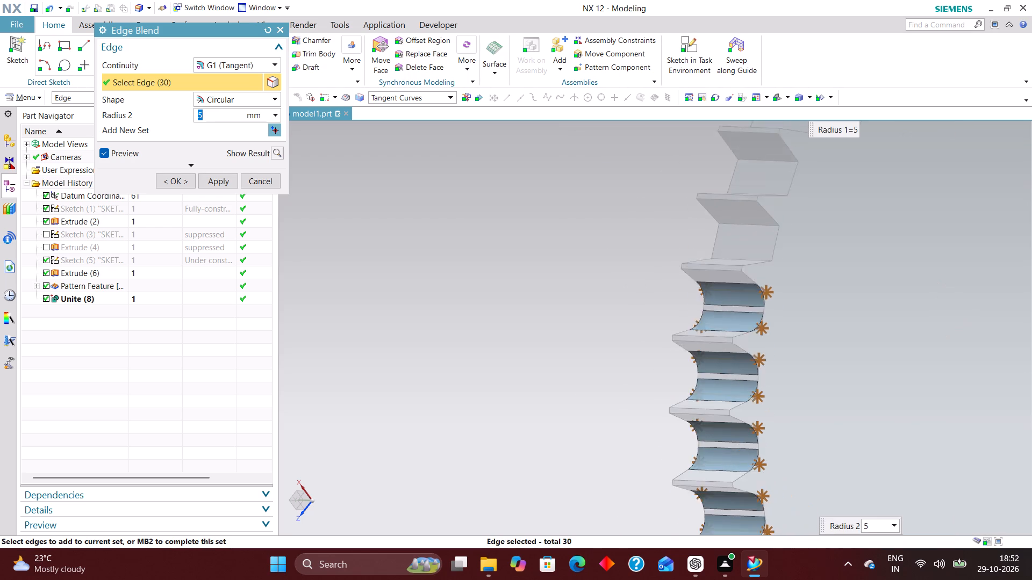
pyautogui.click(751, 228)
pyautogui.click(749, 266)
# Add the root edges of the following two tooth gaps to the second 5 mm edge set, bringing its selection to 36.
pyautogui.scroll(-3, 777, 343)
pyautogui.scroll(3, 777, 231)
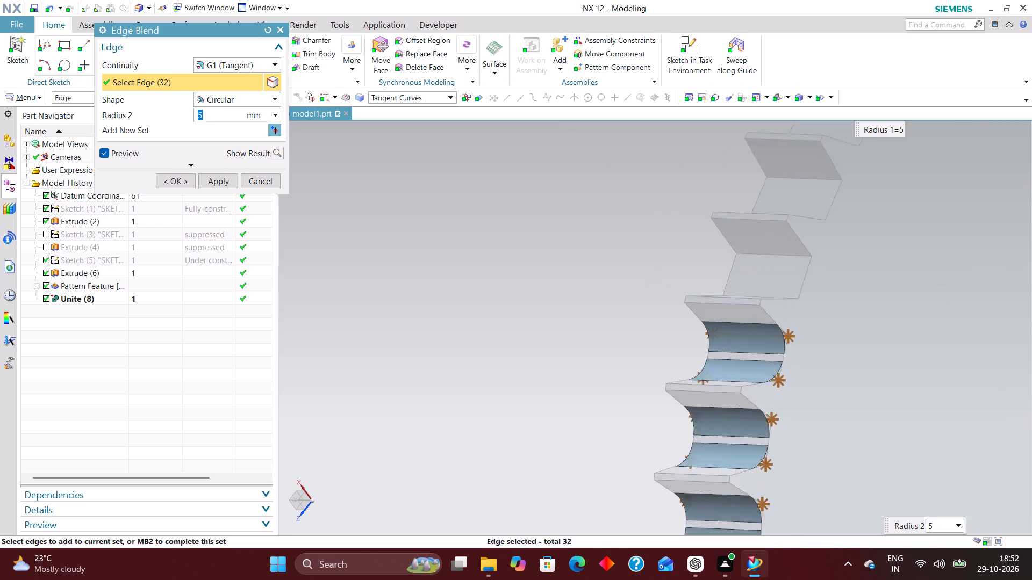
pyautogui.scroll(1, 778, 230)
pyautogui.click(779, 257)
pyautogui.moveTo(773, 283); pyautogui.dragTo(774, 296, button='middle')
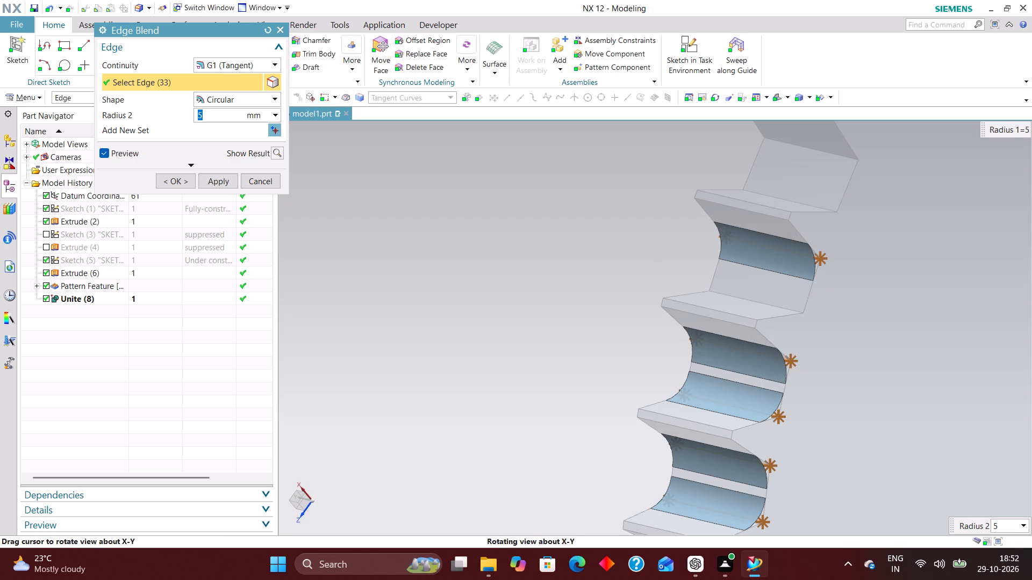
pyautogui.moveTo(774, 296); pyautogui.dragTo(774, 298, button='middle')
pyautogui.click(772, 300)
pyautogui.scroll(-2, 727, 394)
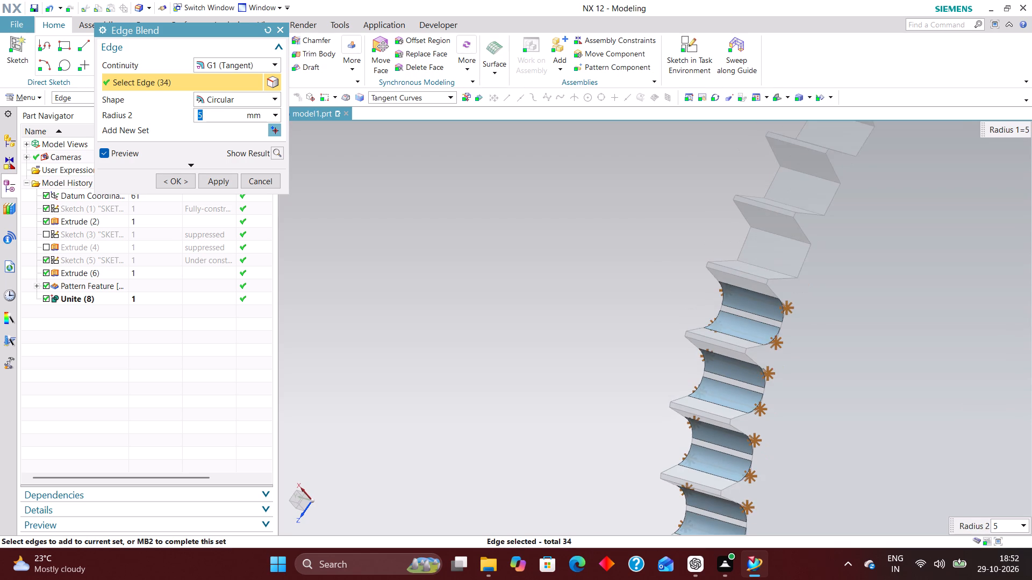
pyautogui.scroll(3, 785, 242)
pyautogui.click(790, 230)
pyautogui.click(759, 299)
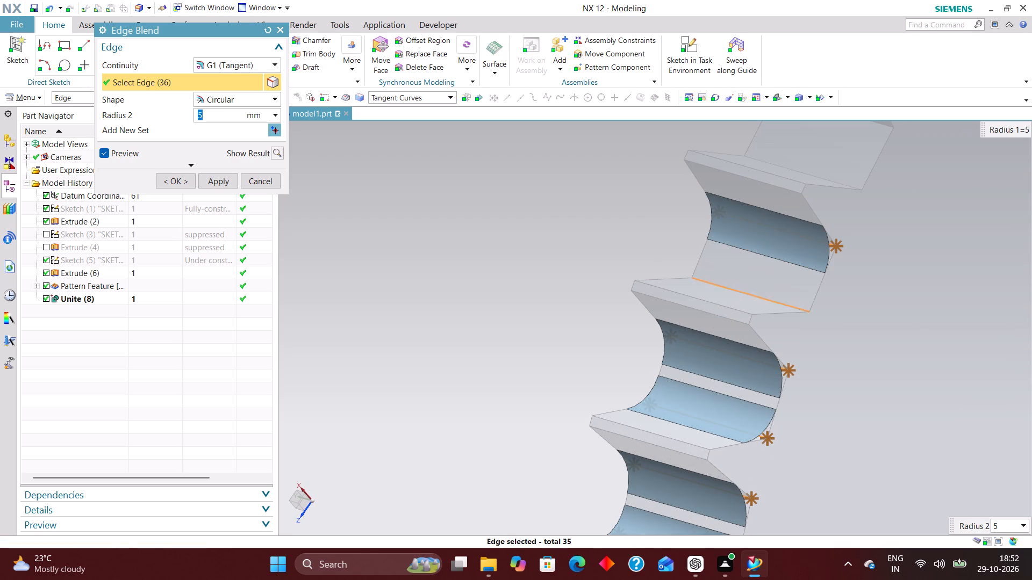
# Add five more consecutive root edges to the second 5 mm edge set, bringing its selection to 41.
pyautogui.scroll(-3, 797, 367)
pyautogui.scroll(2, 826, 240)
pyautogui.click(826, 238)
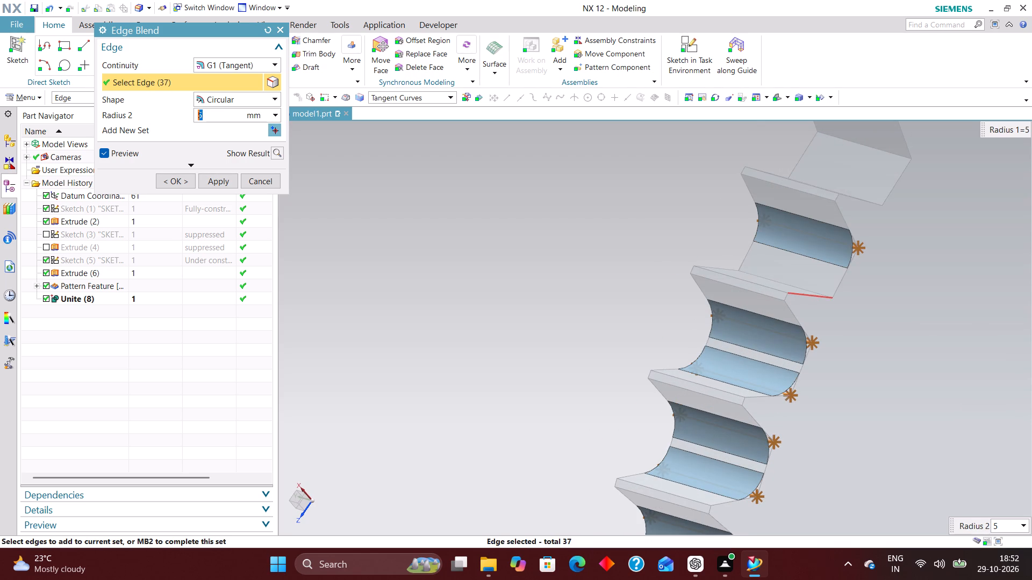
pyautogui.click(798, 286)
pyautogui.scroll(-4, 824, 352)
pyautogui.scroll(3, 838, 274)
pyautogui.click(839, 269)
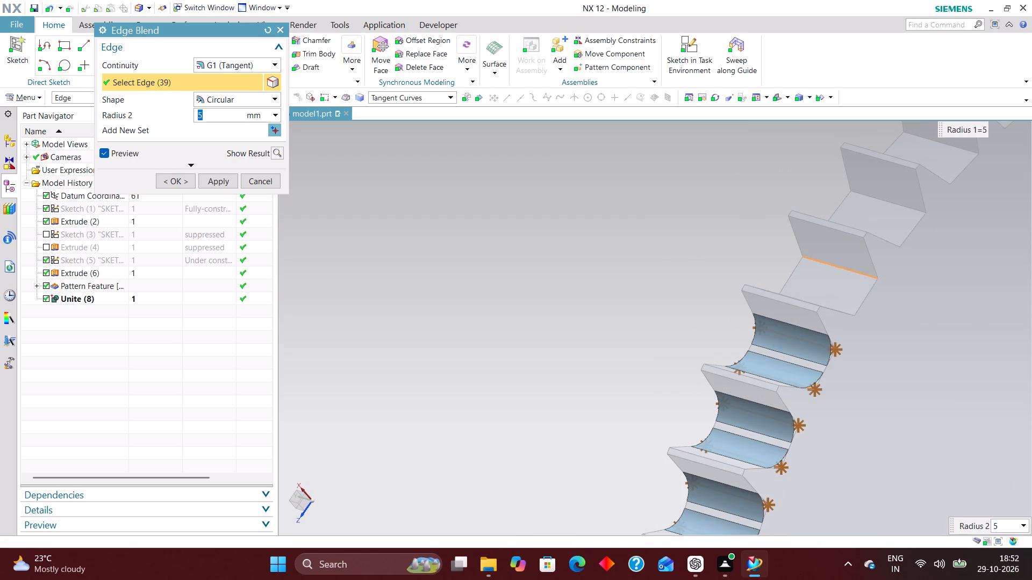
pyautogui.moveTo(844, 300); pyautogui.dragTo(829, 328, button='middle')
pyautogui.click(824, 325)
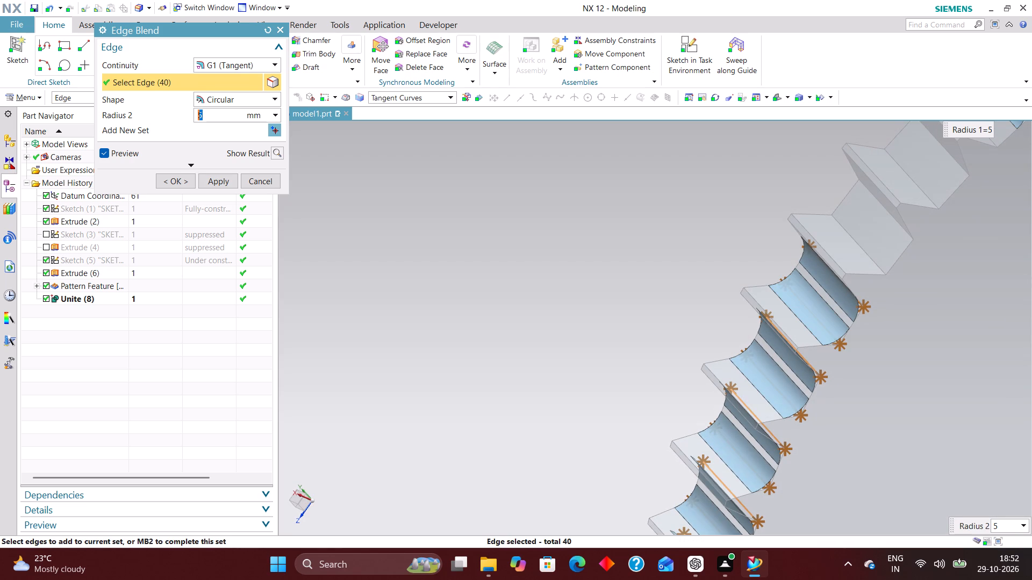
pyautogui.click(872, 266)
# Add the last four root edges to the second set, bringing it to 45, and create the 5 mm Edge Blend.
pyautogui.moveTo(890, 242); pyautogui.dragTo(903, 236, button='middle')
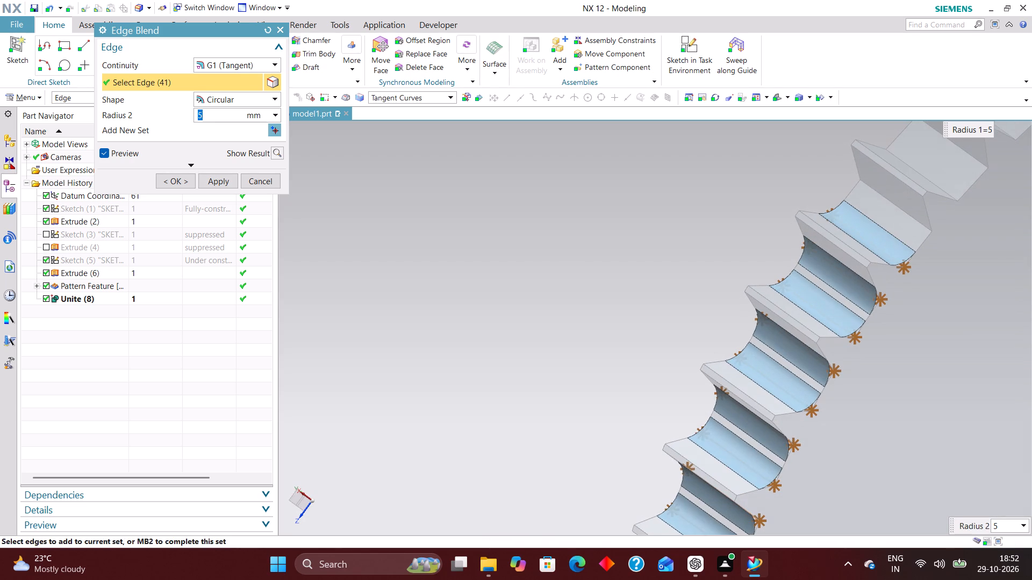
pyautogui.click(912, 218)
pyautogui.scroll(-3, 878, 343)
pyautogui.scroll(2, 923, 219)
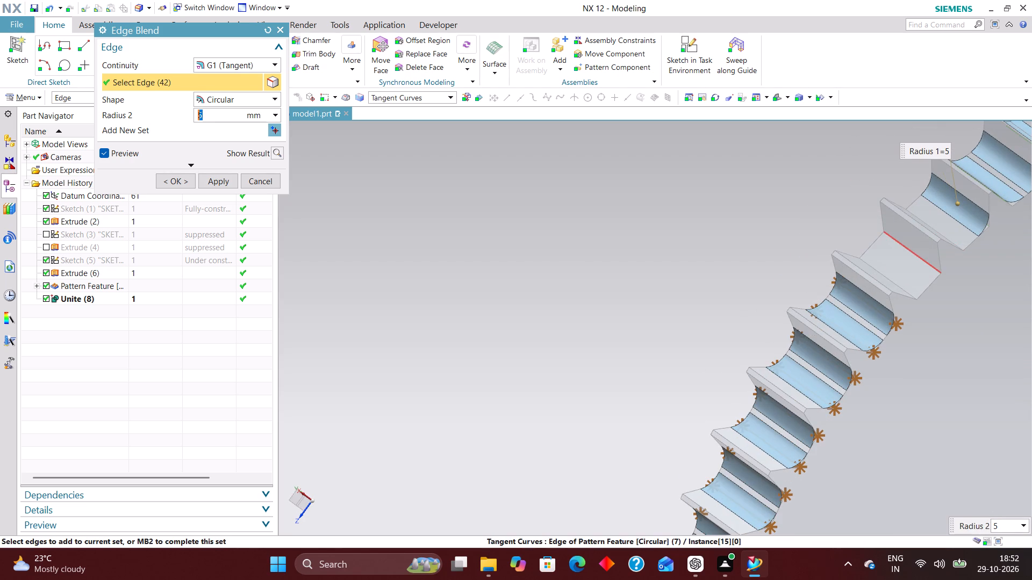
pyautogui.click(920, 261)
pyautogui.click(898, 286)
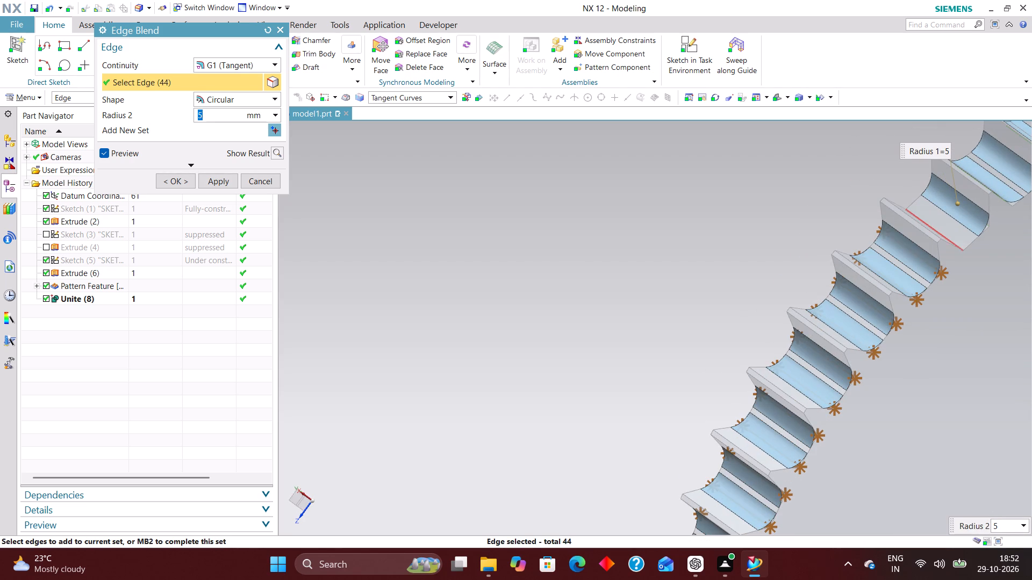
pyautogui.click(958, 244)
pyautogui.scroll(-7, 799, 251)
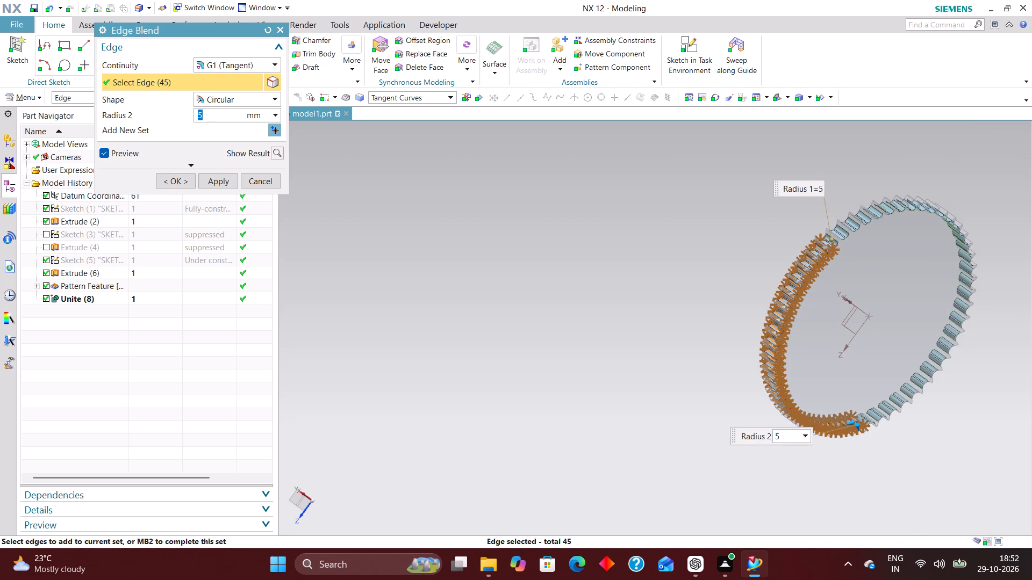
pyautogui.click(180, 179)
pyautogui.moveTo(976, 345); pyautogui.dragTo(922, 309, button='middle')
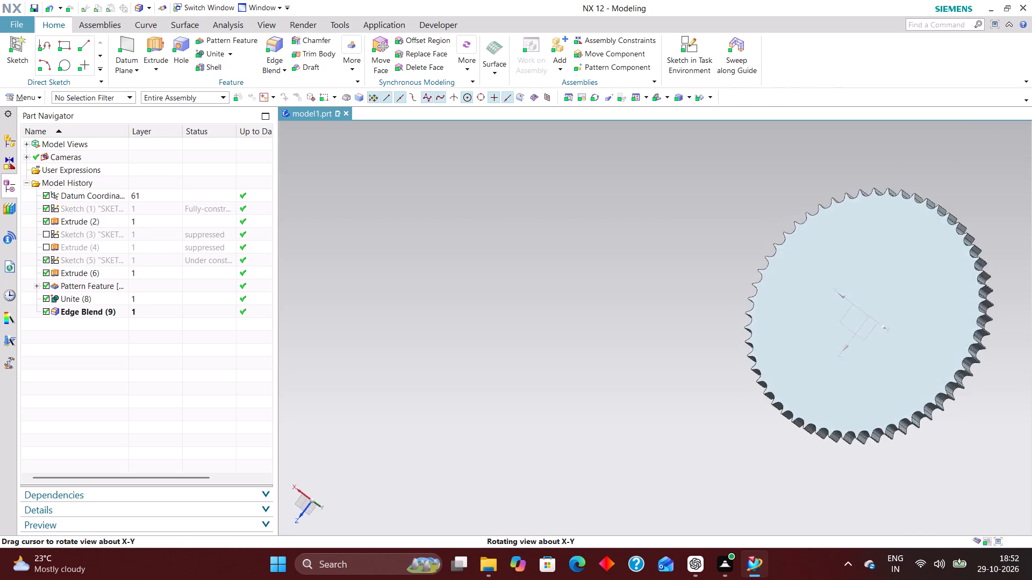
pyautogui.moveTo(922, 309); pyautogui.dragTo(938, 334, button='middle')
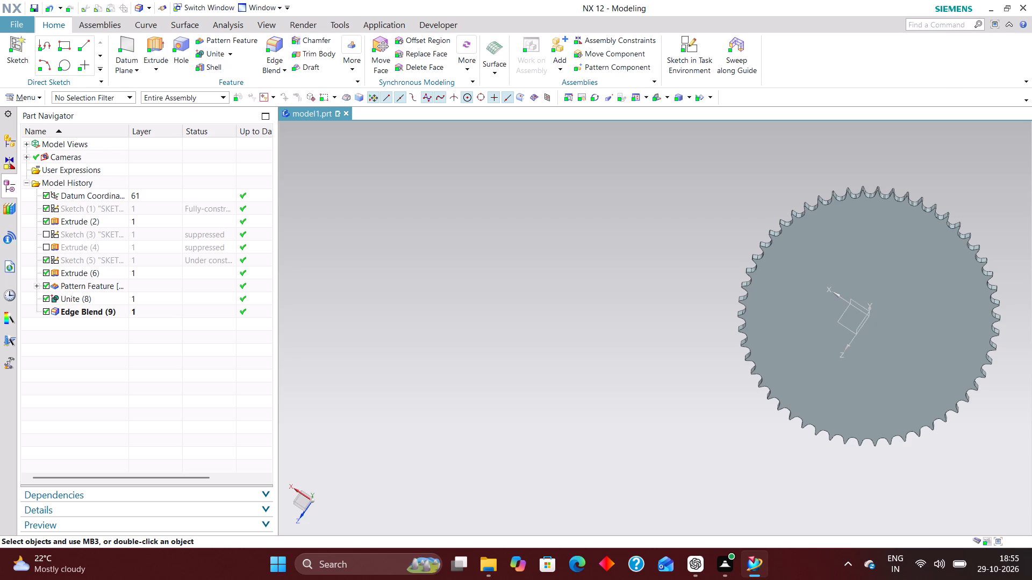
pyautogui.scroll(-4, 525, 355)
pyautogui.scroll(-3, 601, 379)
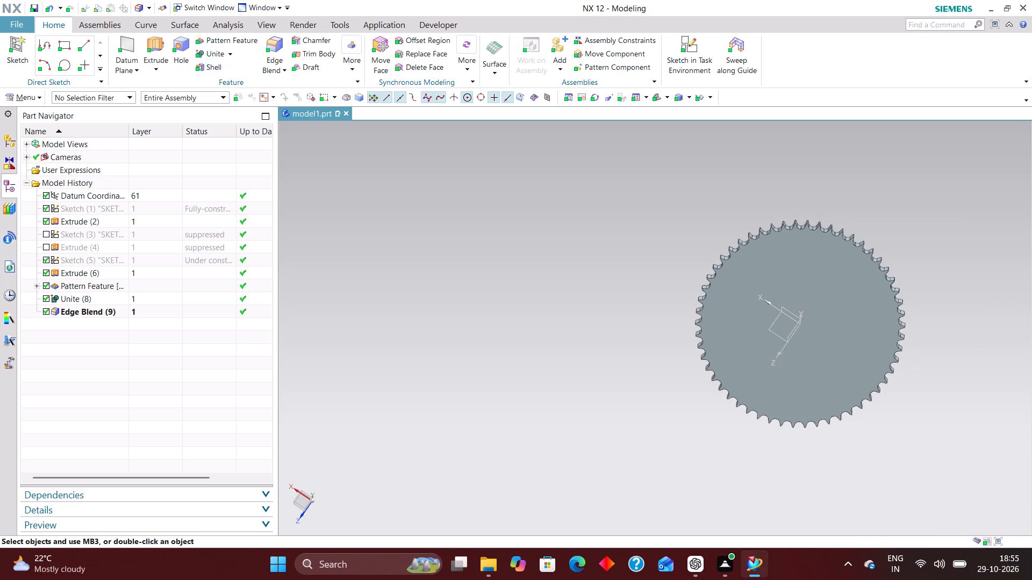
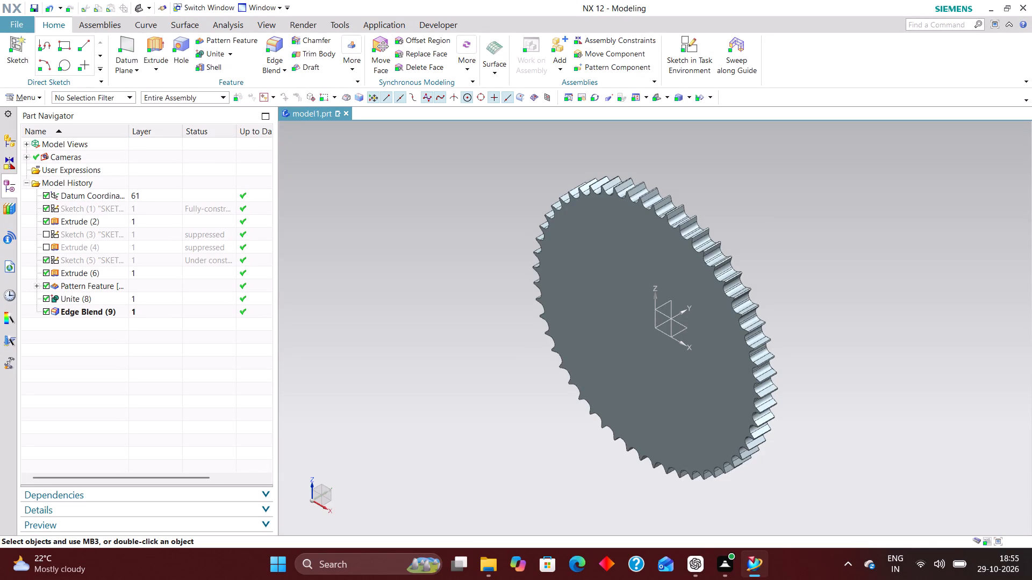
# Sketch an 80 mm diameter circle centred on the origin of the XZ datum plane and finish the sketch.
pyautogui.click(693, 46)
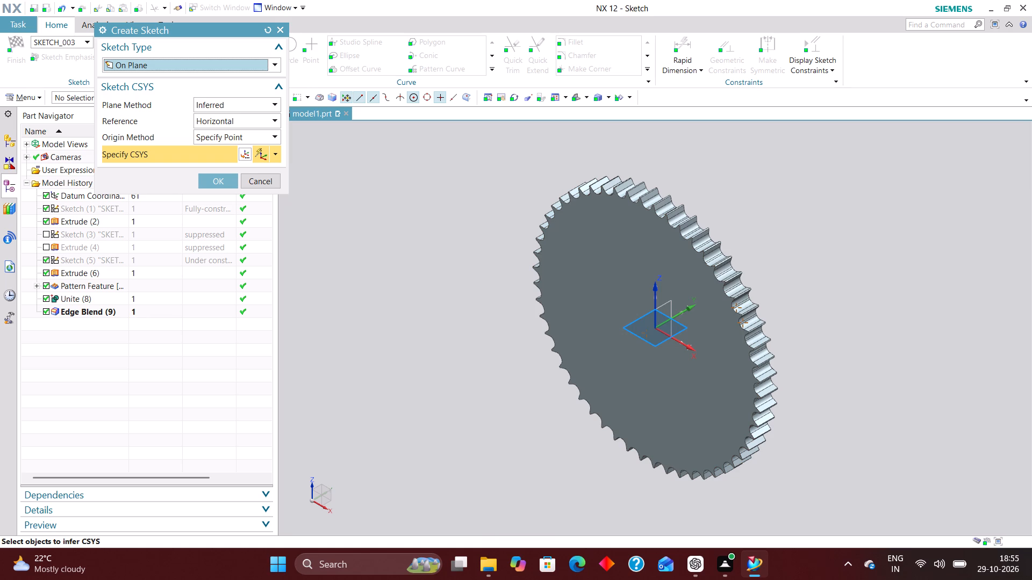
pyautogui.click(671, 319)
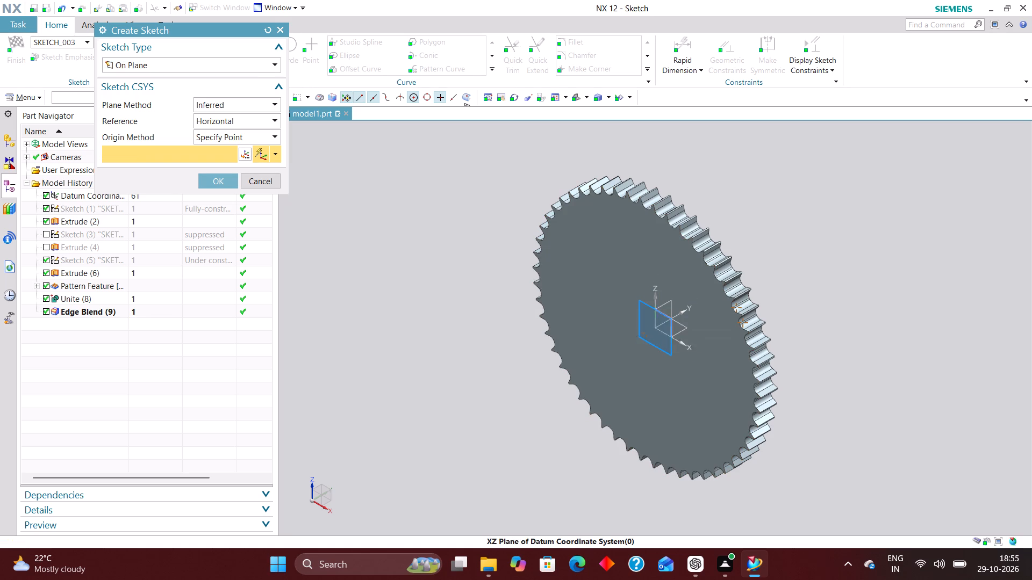
pyautogui.click(210, 181)
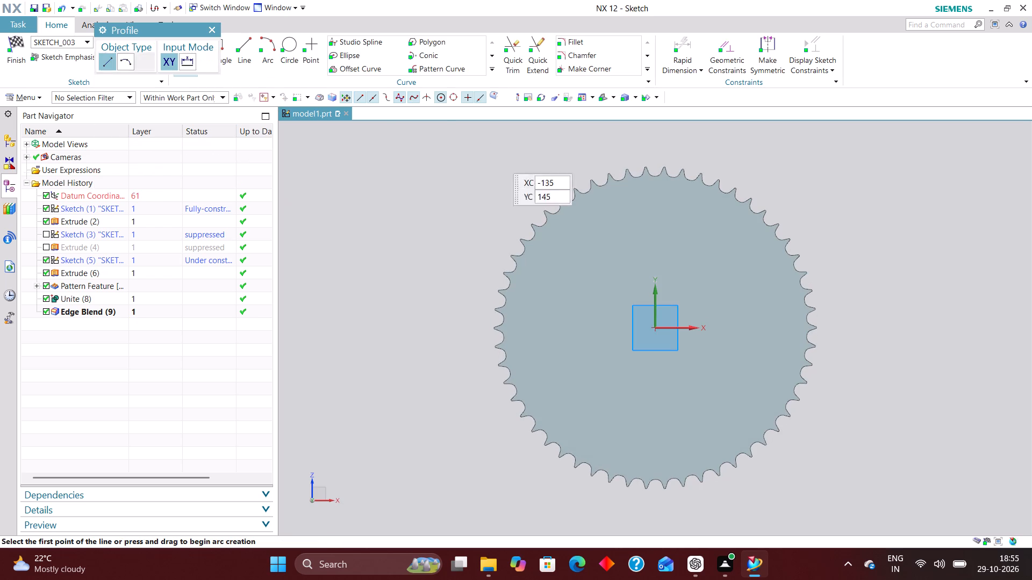
pyautogui.click(288, 42)
pyautogui.click(657, 326)
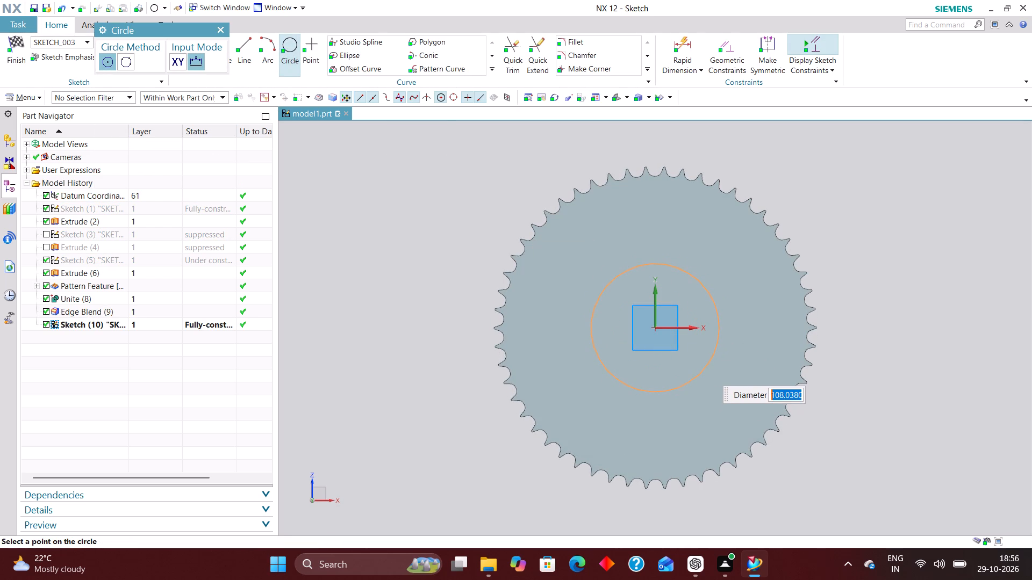
pyautogui.write('80')
pyautogui.press('Return')
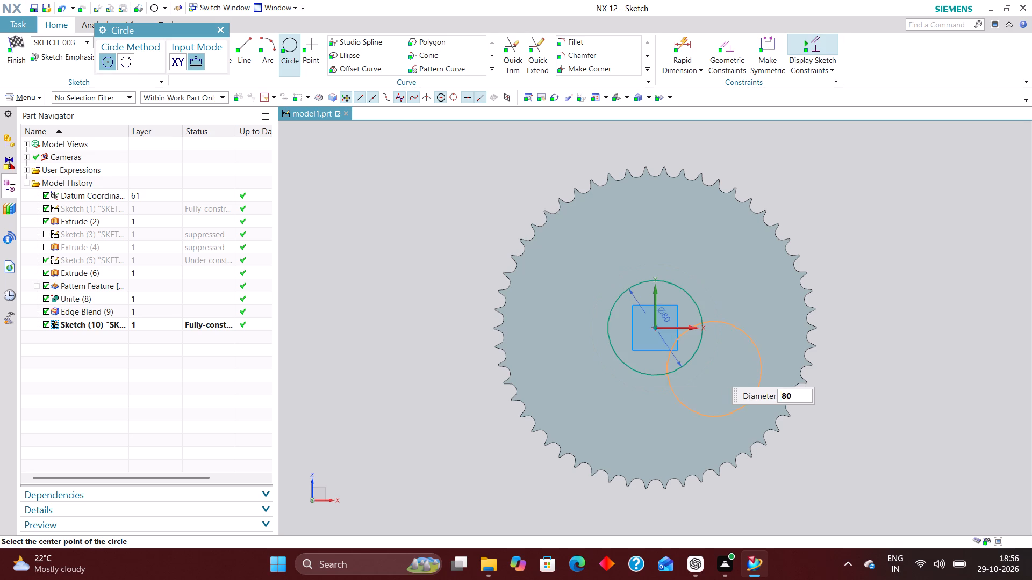
pyautogui.click(222, 32)
pyautogui.click(14, 39)
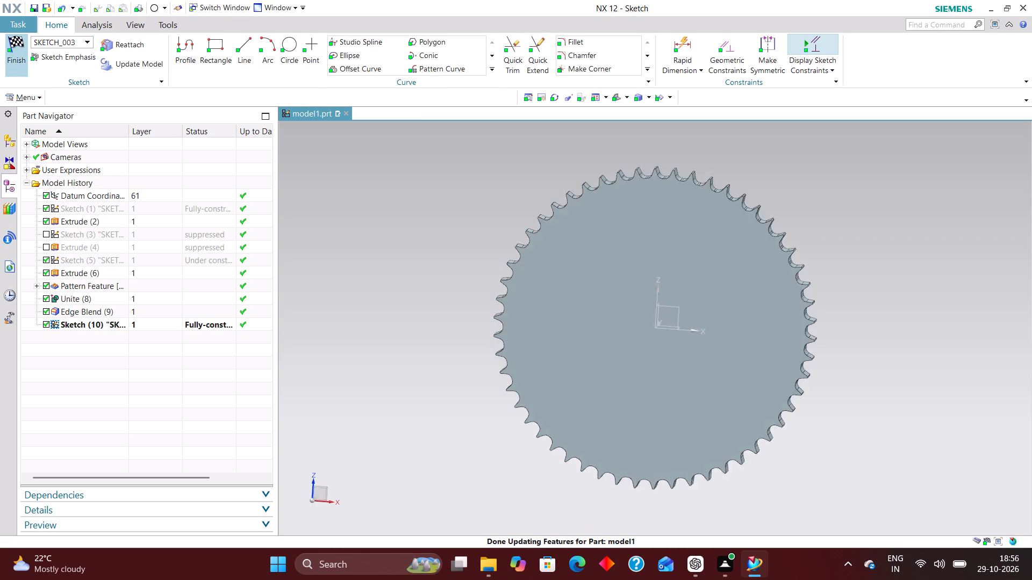
# Extrude the 80 mm circle to a Symmetric Value of 15 mm with Boolean set to None.
pyautogui.click(154, 46)
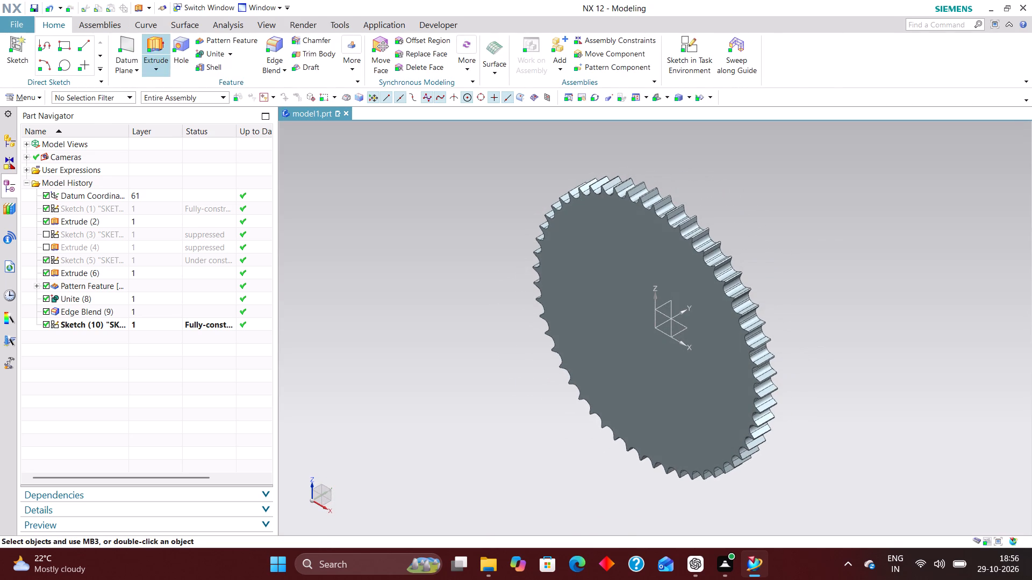
pyautogui.click(87, 325)
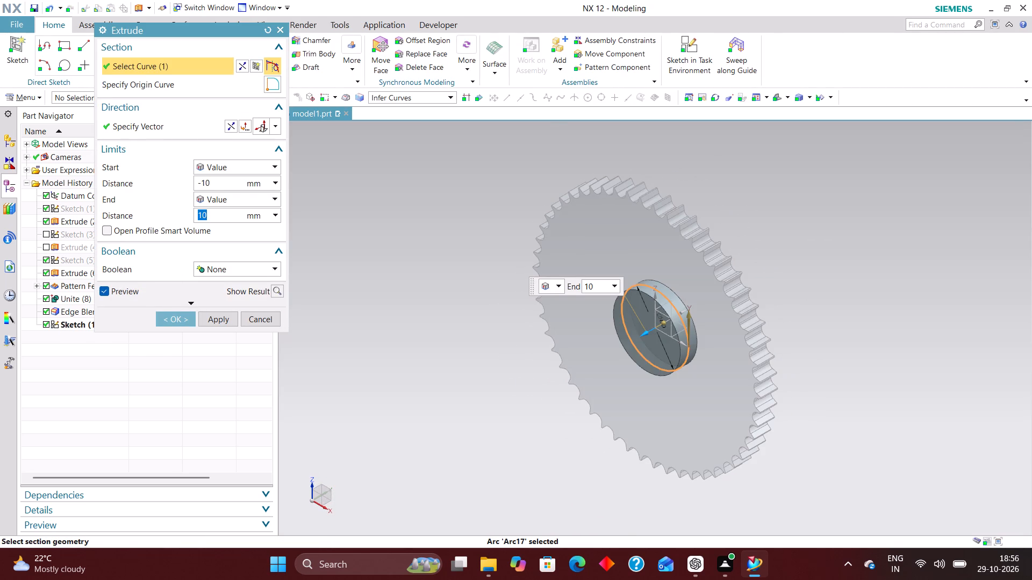
pyautogui.click(647, 333)
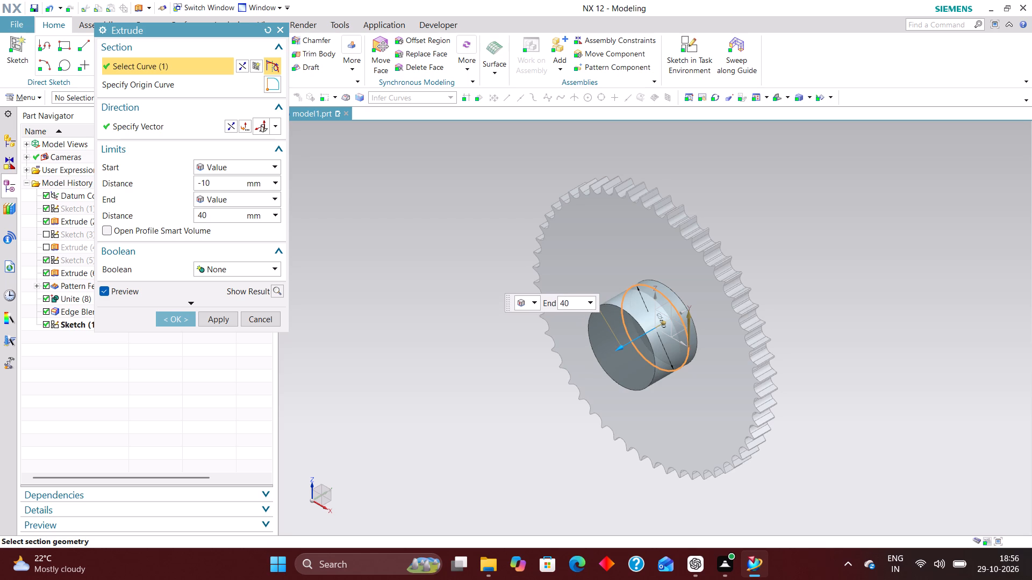
pyautogui.moveTo(803, 278); pyautogui.dragTo(789, 267, button='middle')
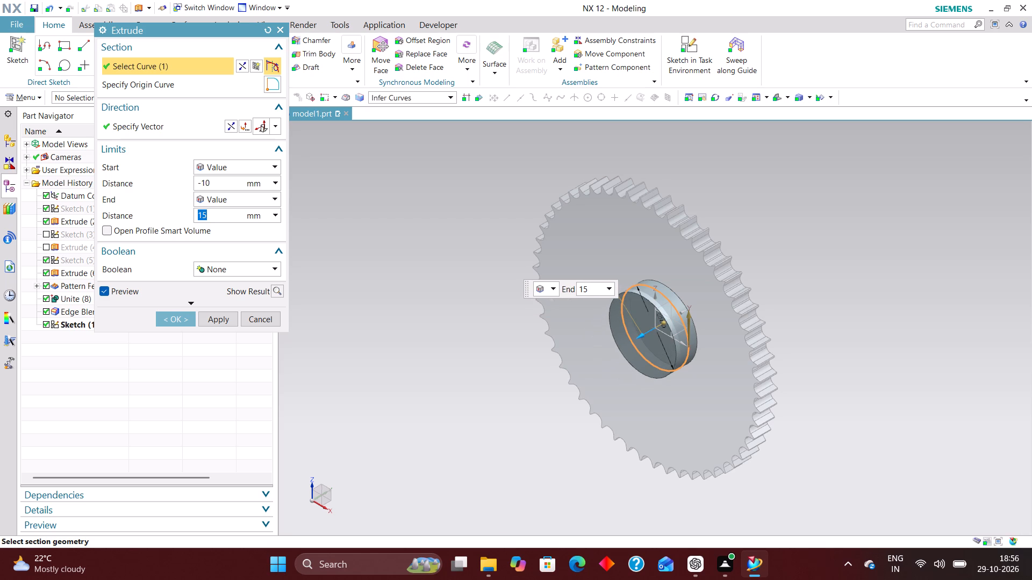
pyautogui.moveTo(789, 267); pyautogui.dragTo(762, 285, button='middle')
pyautogui.click(236, 165)
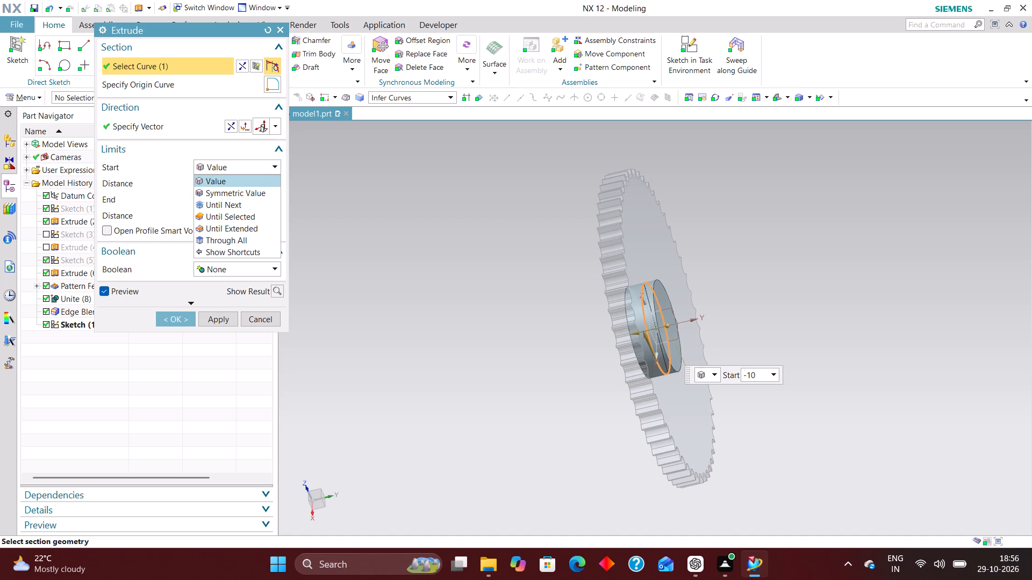
pyautogui.click(242, 191)
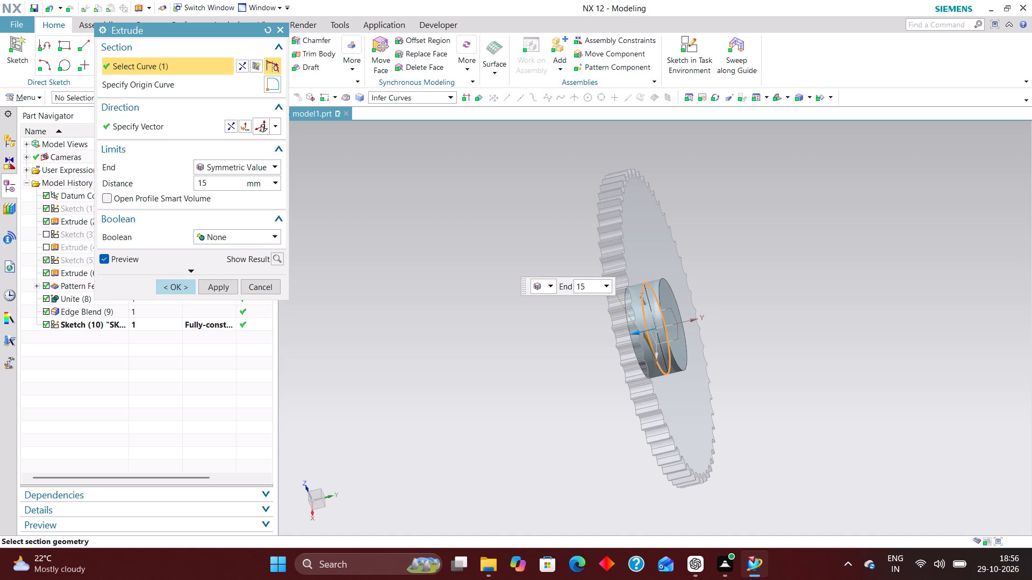
pyautogui.click(181, 284)
# Unite the extruded central hub with the toothed wheel, using the wheel as target and the hub as tool.
pyautogui.moveTo(423, 299); pyautogui.dragTo(464, 287, button='middle')
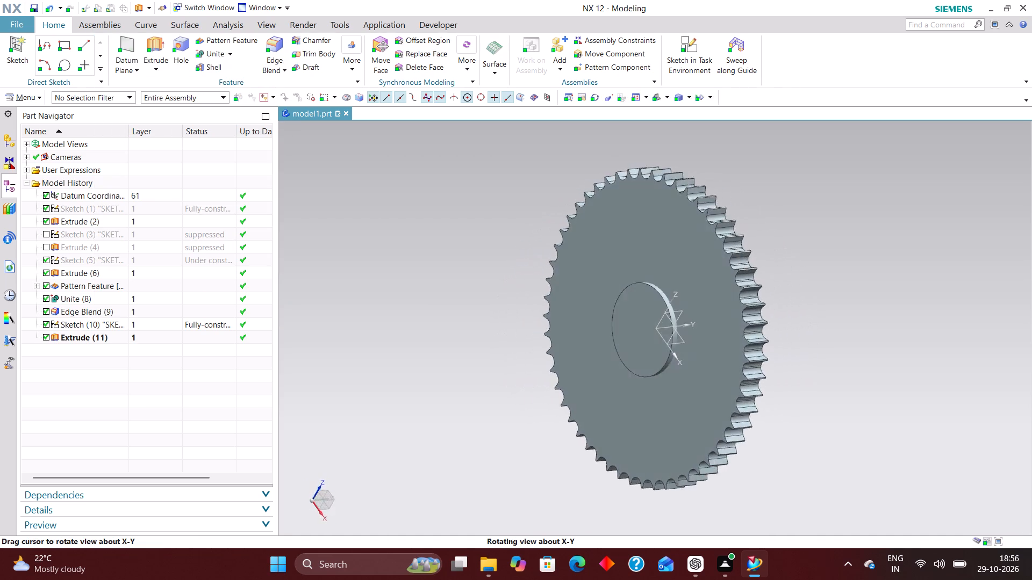
pyautogui.moveTo(464, 287); pyautogui.dragTo(458, 286, button='middle')
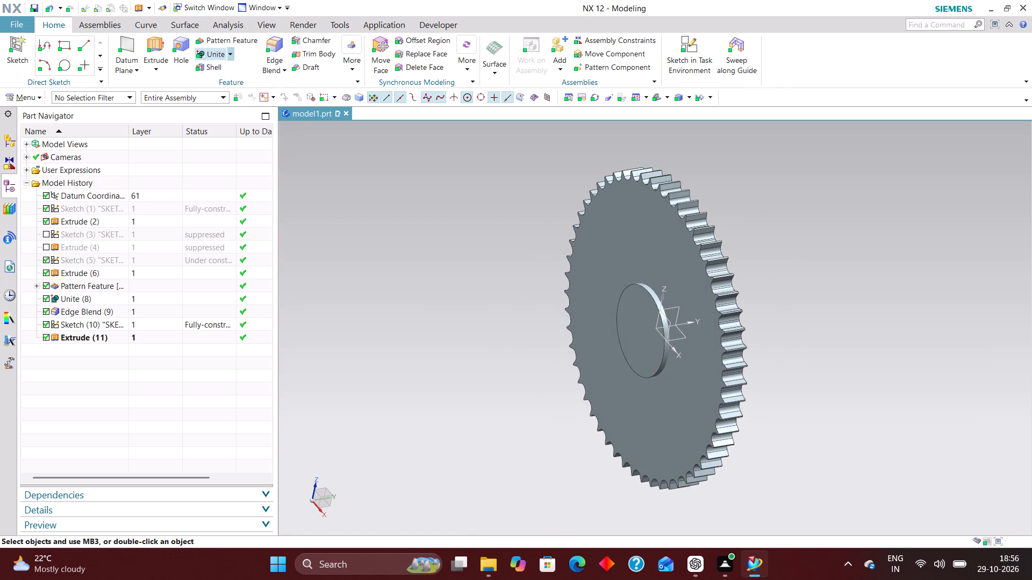
pyautogui.click(220, 55)
pyautogui.click(709, 234)
pyautogui.click(644, 337)
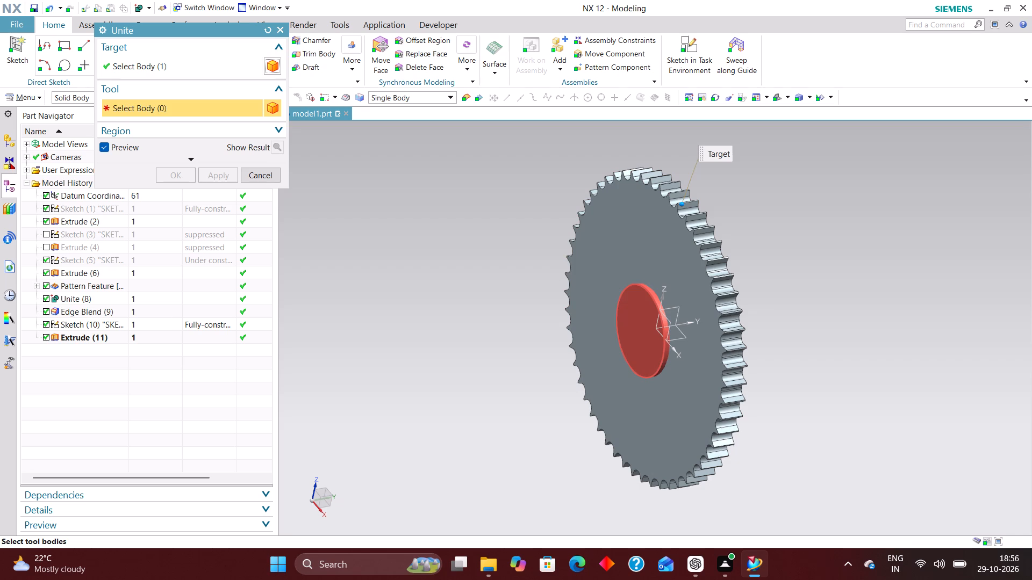
pyautogui.click(183, 173)
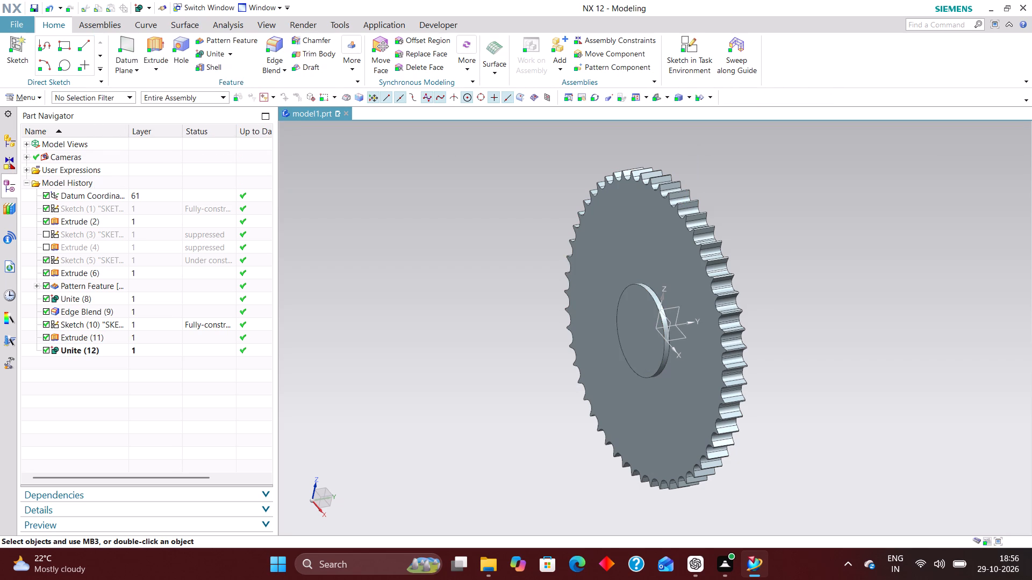
# Open a new sketch on the XZ plane of the datum coordinate system.
pyautogui.click(691, 50)
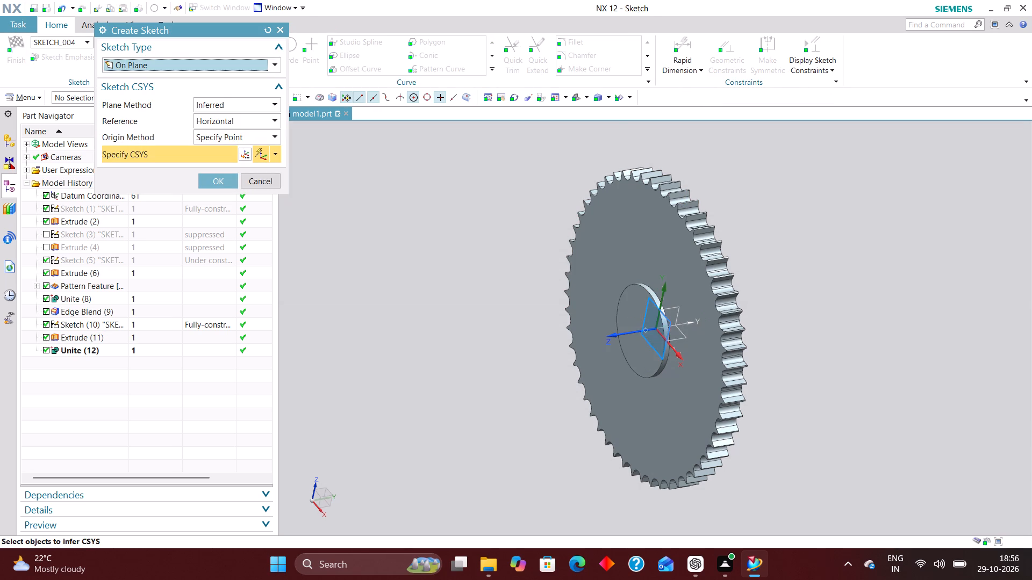
pyautogui.click(668, 321)
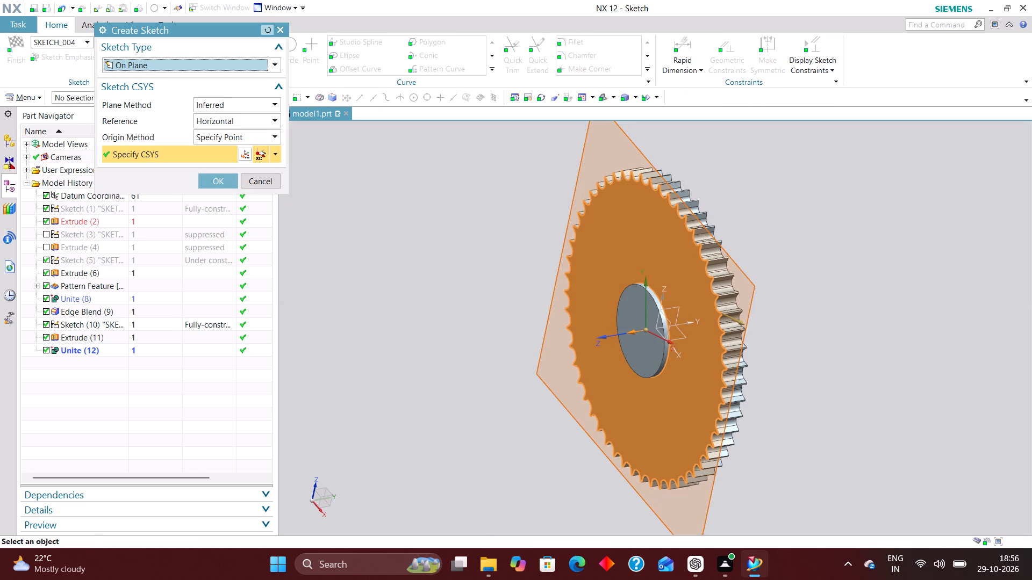
pyautogui.click(269, 30)
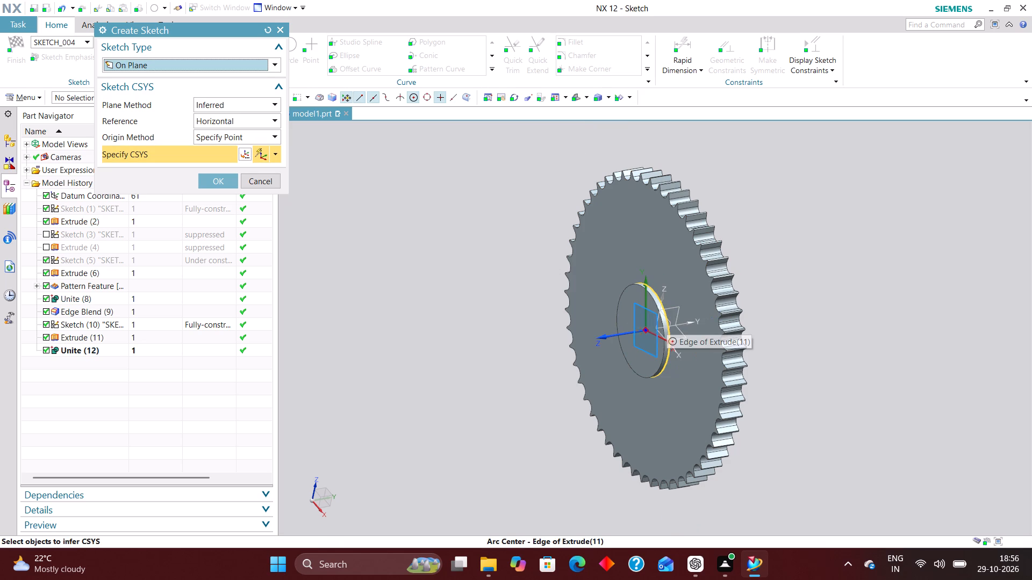
pyautogui.moveTo(859, 277); pyautogui.dragTo(887, 284, button='middle')
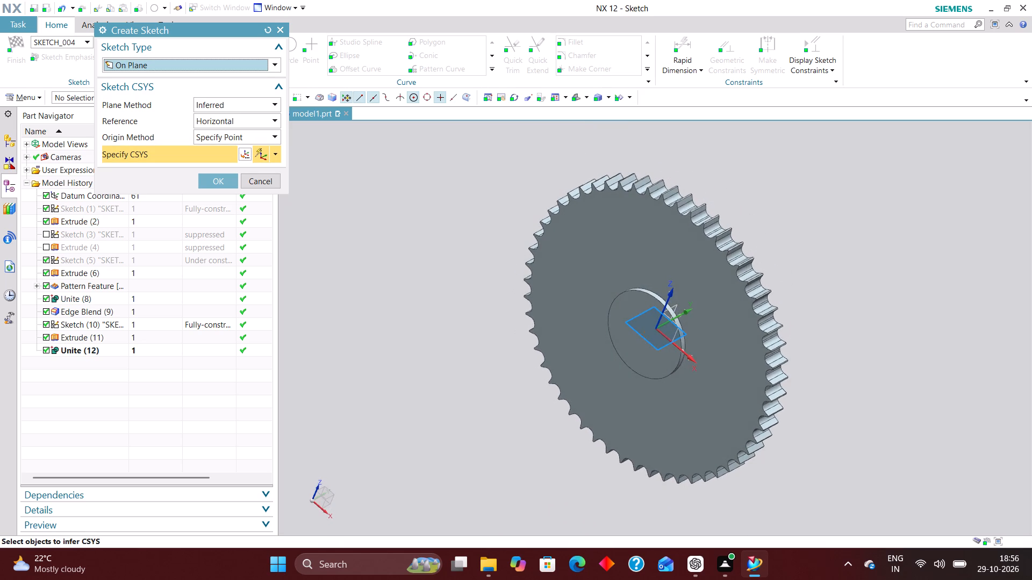
pyautogui.scroll(6, 655, 333)
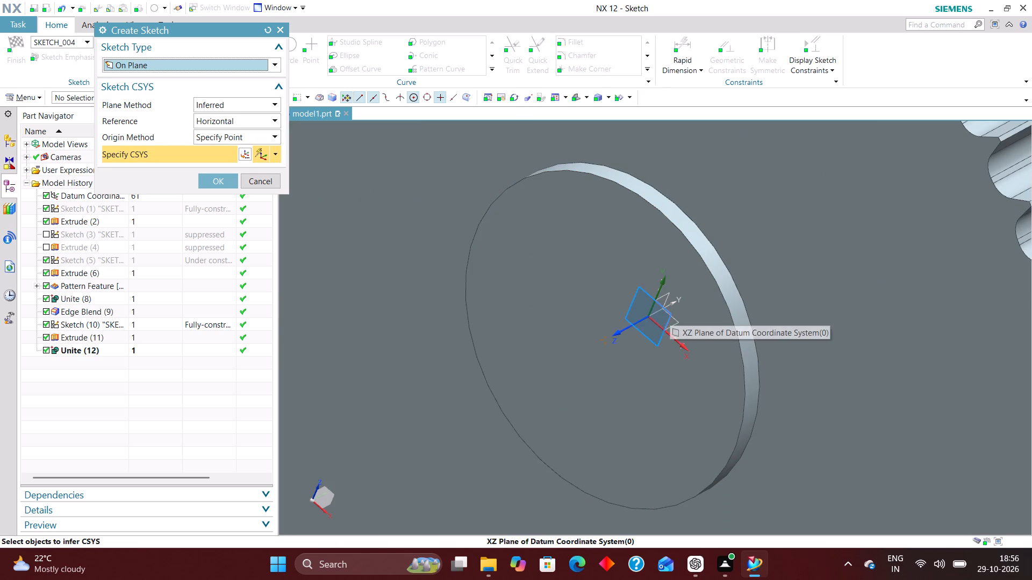
pyautogui.click(670, 311)
pyautogui.click(240, 180)
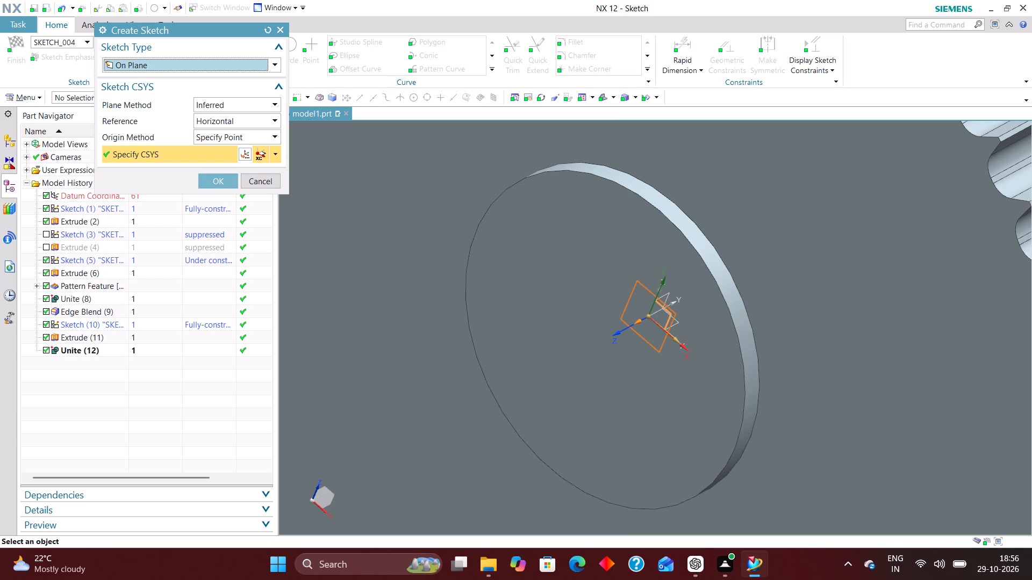
pyautogui.click(223, 178)
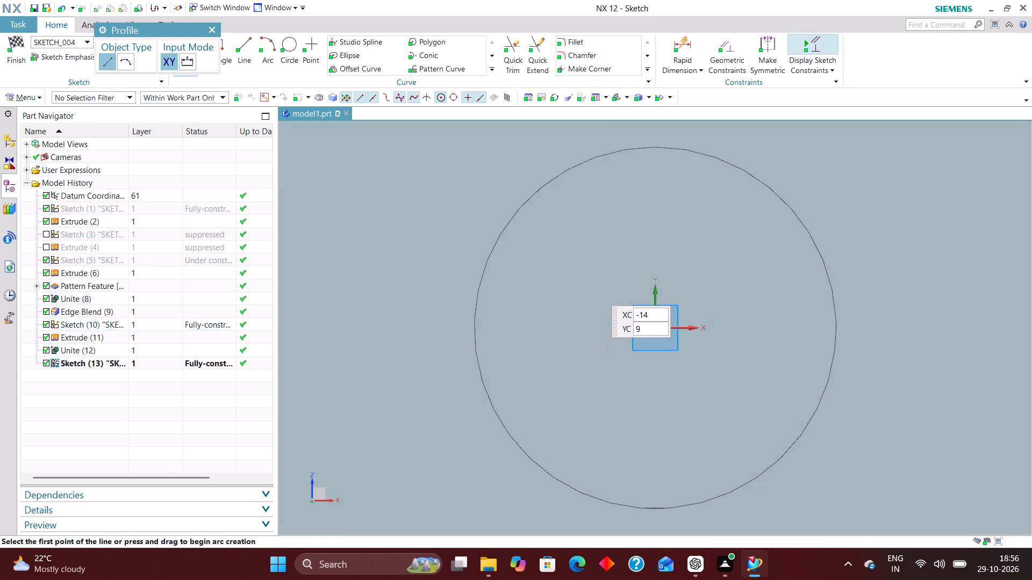
# Draw a vertical line on the wheel face between hub and rim, just to the negative-X side of the vertical axis.
pyautogui.scroll(-1, 534, 295)
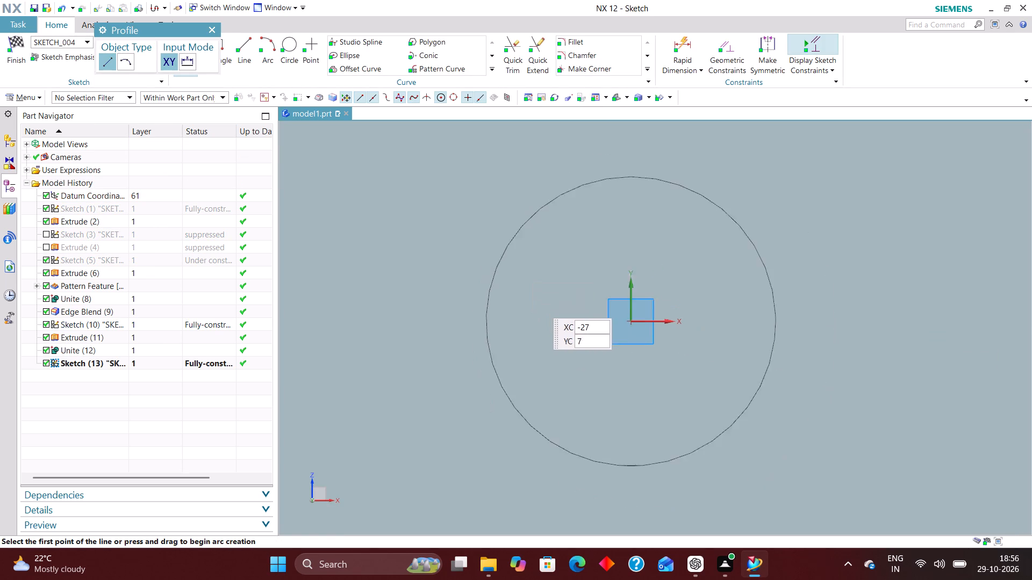
pyautogui.scroll(-3, 536, 301)
pyautogui.scroll(-2, 584, 370)
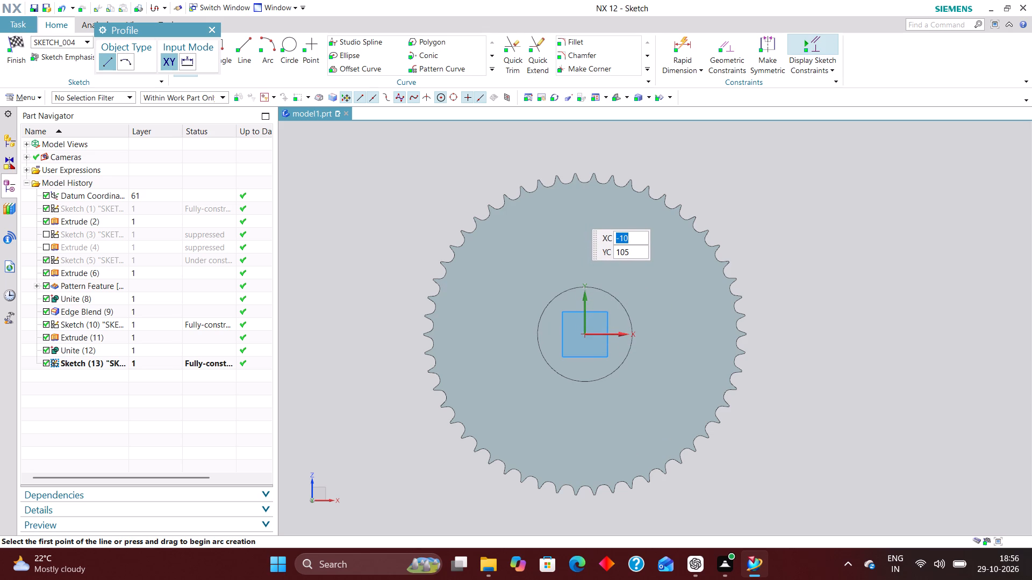
pyautogui.click(235, 53)
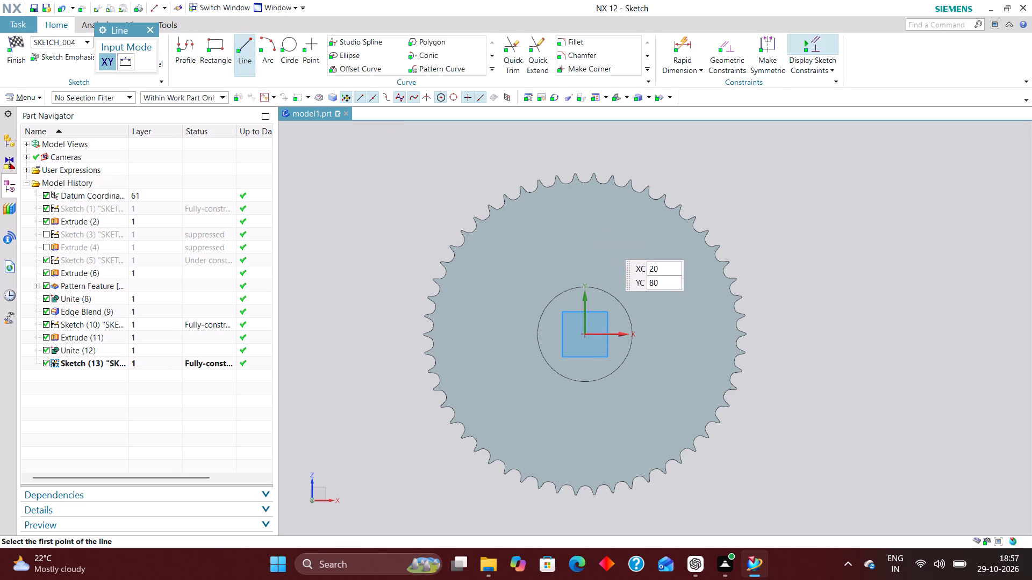
pyautogui.scroll(2, 604, 243)
pyautogui.click(546, 183)
pyautogui.click(549, 271)
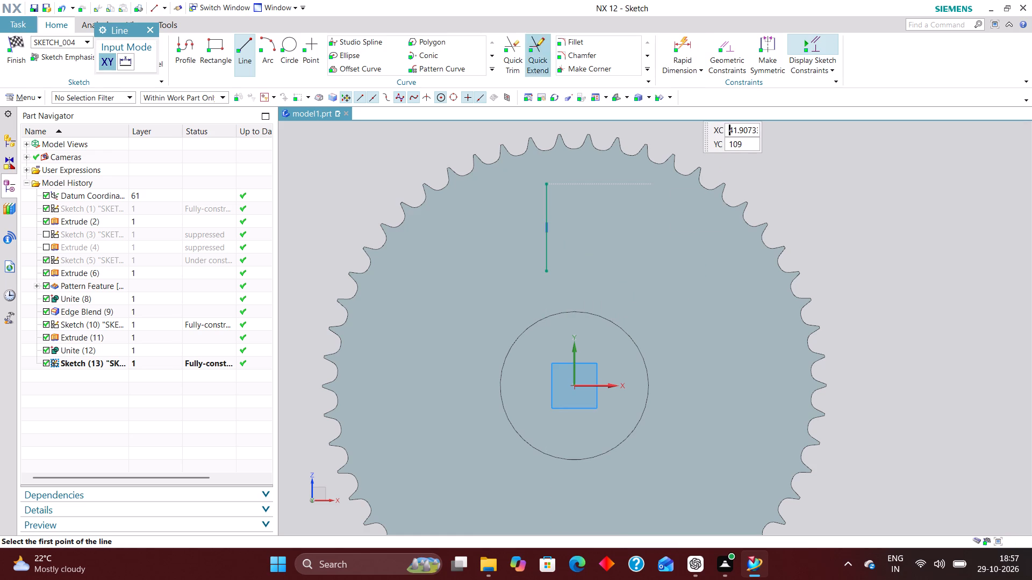
# Draw a circle of diameter 113*2 (226 mm) centred on the sketch origin and leave the Circle command.
pyautogui.click(285, 44)
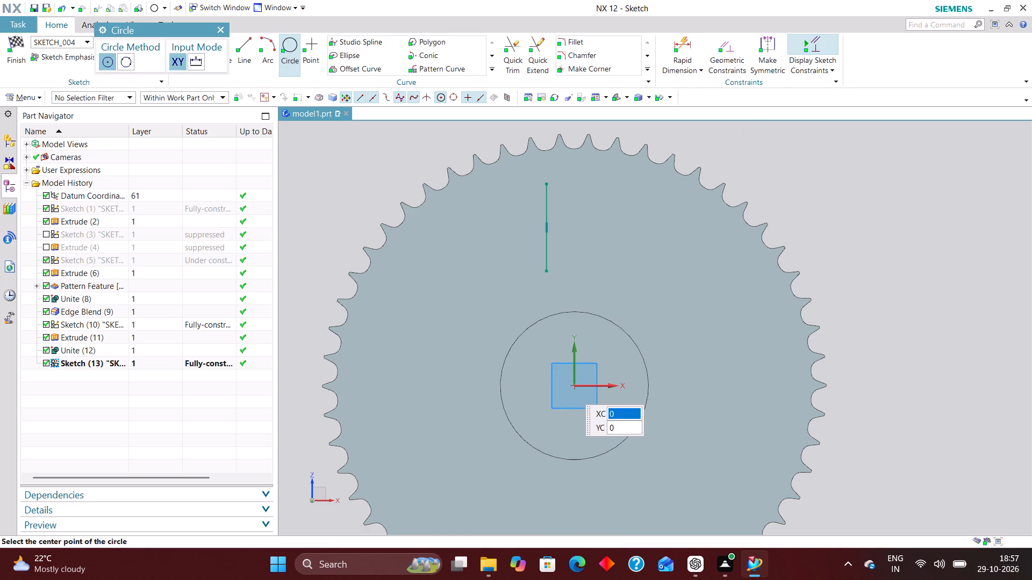
pyautogui.click(574, 385)
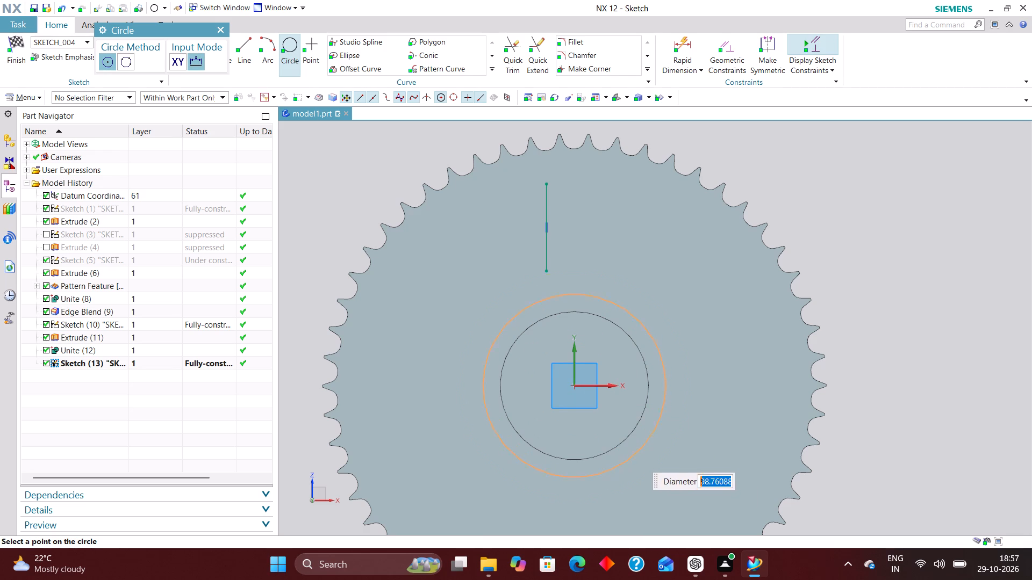
pyautogui.scroll(-2, 679, 504)
pyautogui.scroll(-2, 668, 410)
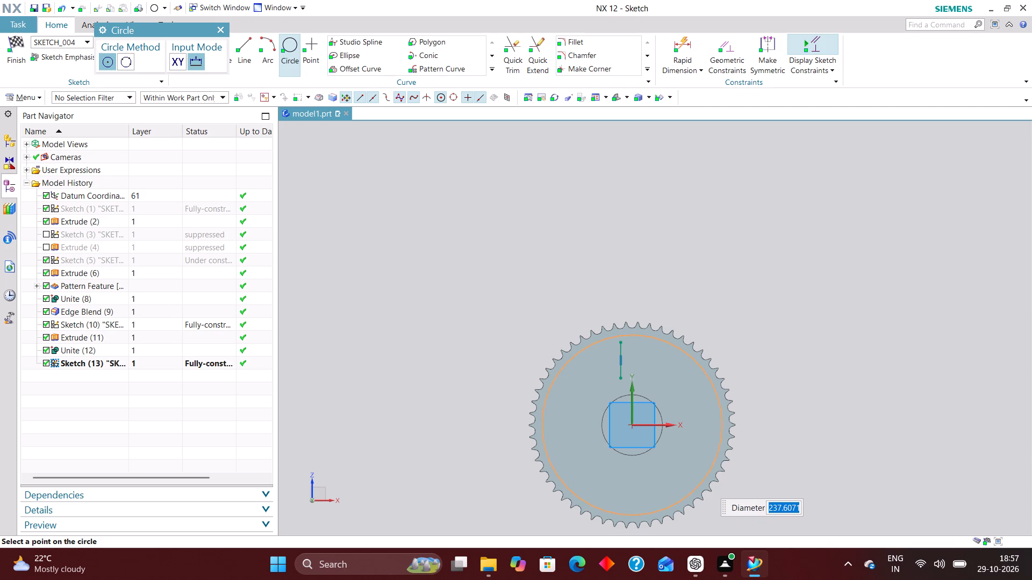
pyautogui.write('11')
pyautogui.press('3')
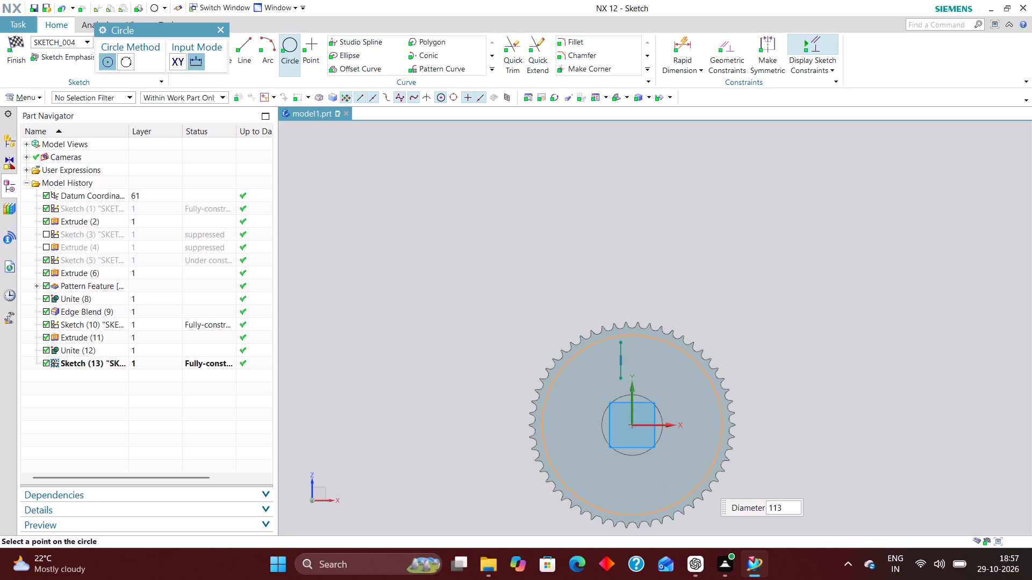
pyautogui.press('*')
pyautogui.press('2')
pyautogui.press('Return')
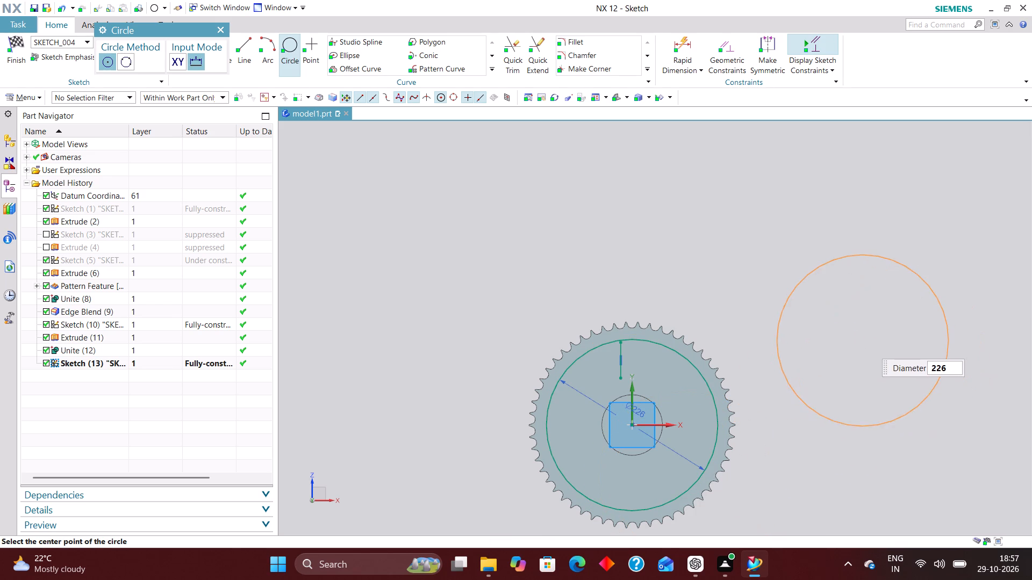
pyautogui.press('Escape')
pyautogui.scroll(2, 633, 346)
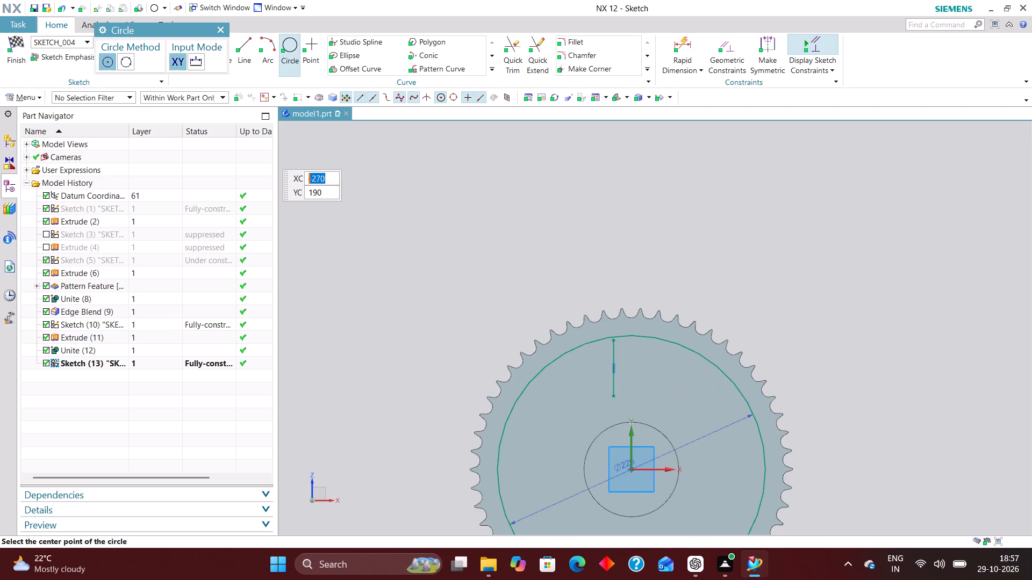
pyautogui.click(223, 28)
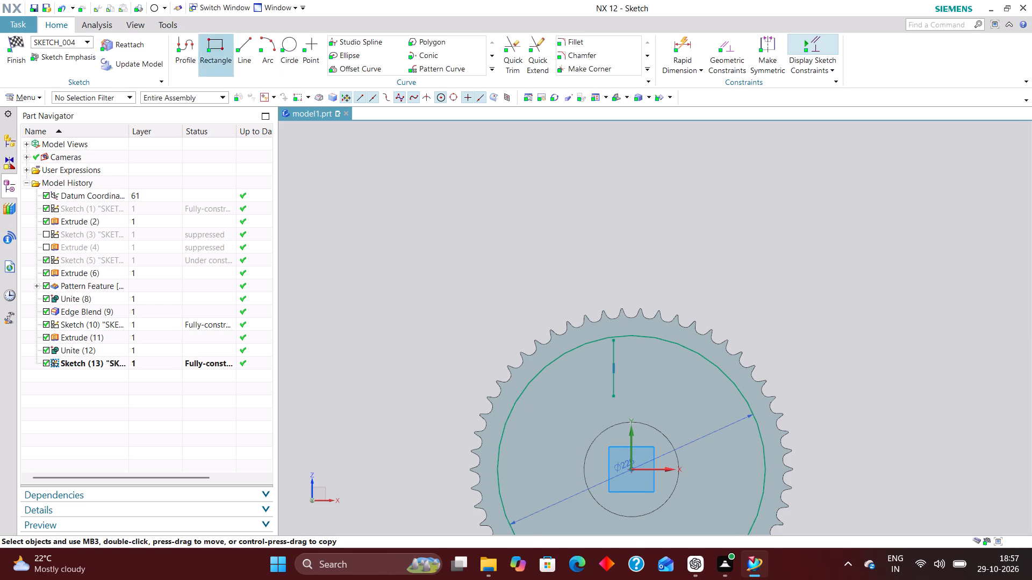
# Move the vertical sketch line toward the rim and slightly toward negative X so its upper end crosses the 226 mm circle.
pyautogui.scroll(3, 619, 380)
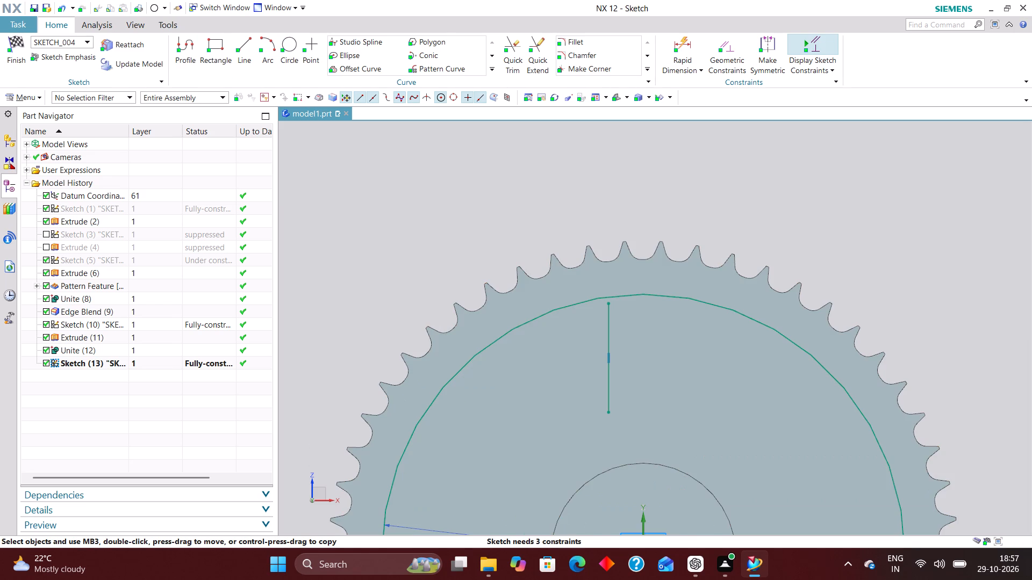
pyautogui.moveTo(607, 331); pyautogui.dragTo(602, 320)
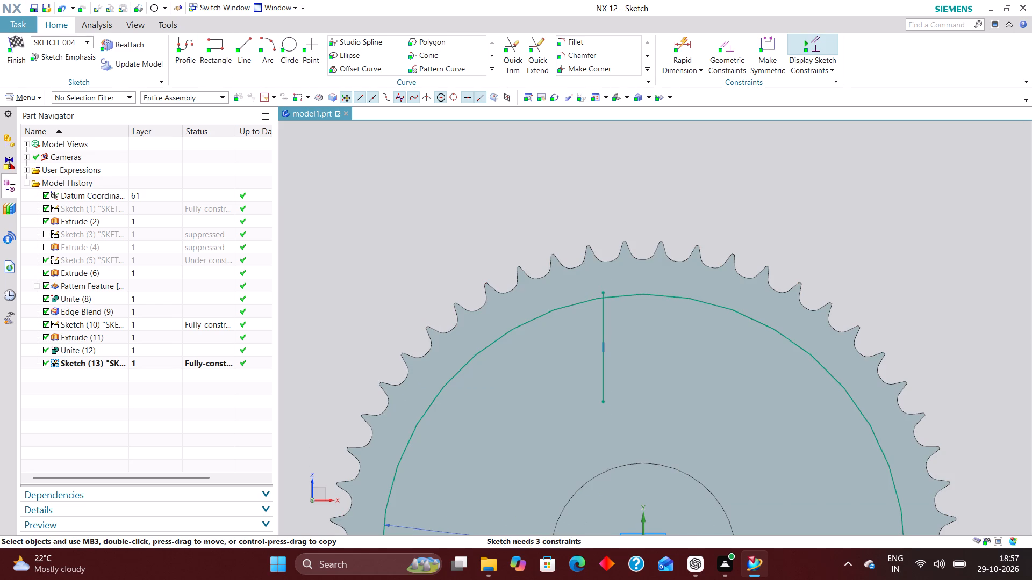
# Hide the toothed wheel's solid body to leave the sketch geometry clear.
pyautogui.moveTo(636, 335); pyautogui.dragTo(652, 492, button='right')
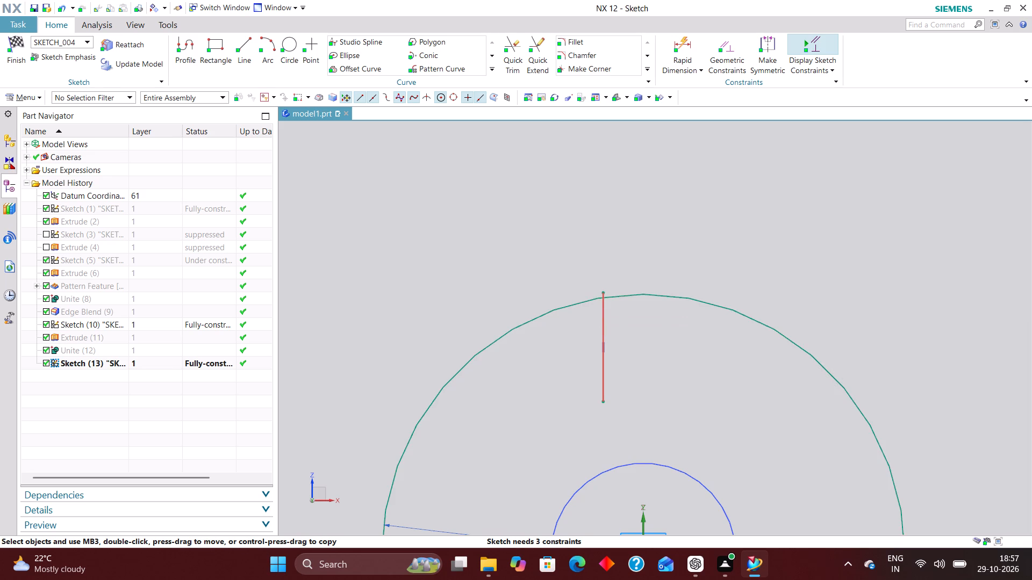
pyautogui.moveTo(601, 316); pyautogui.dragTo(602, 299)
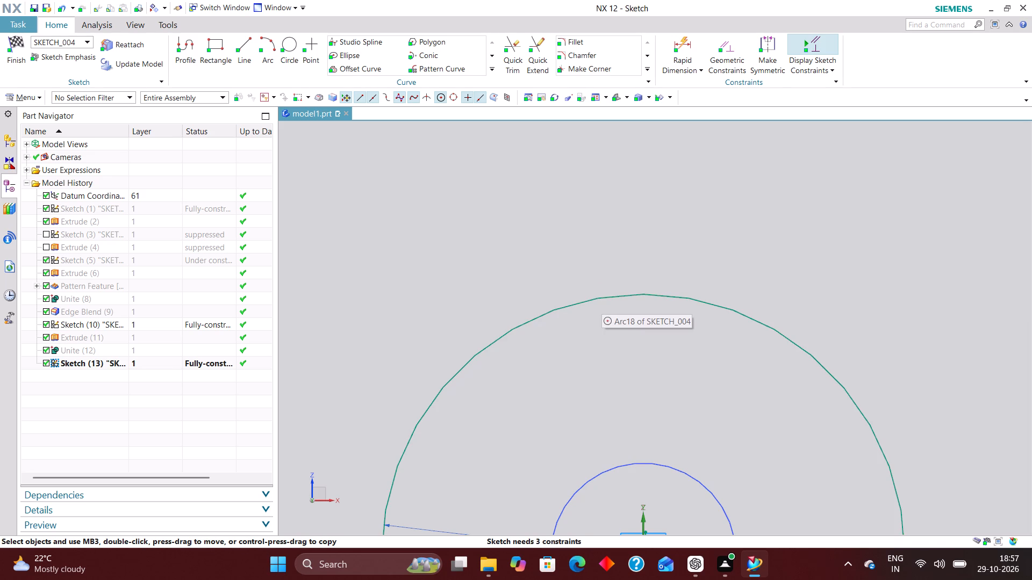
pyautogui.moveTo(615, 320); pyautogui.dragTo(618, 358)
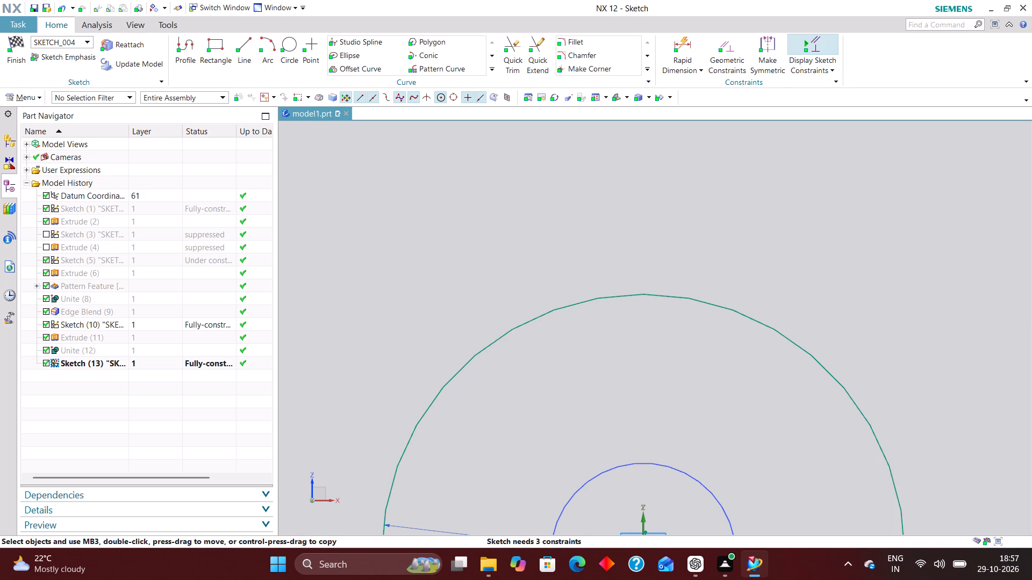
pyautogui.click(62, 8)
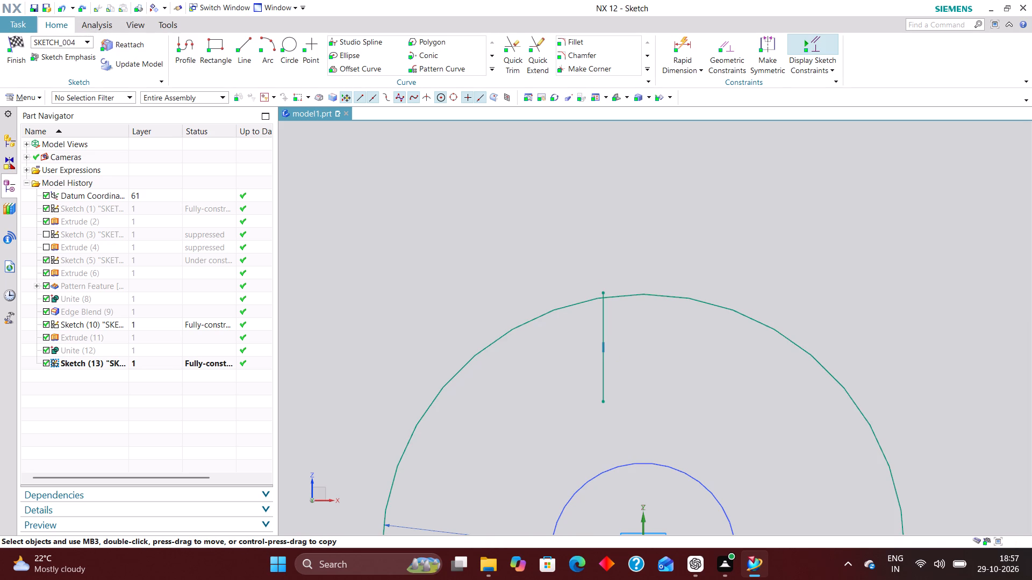
# Shift the vertical line further outward so its upper end extends clearly beyond the 226 mm circle.
pyautogui.moveTo(603, 316); pyautogui.dragTo(598, 308)
pyautogui.moveTo(598, 308); pyautogui.dragTo(603, 309)
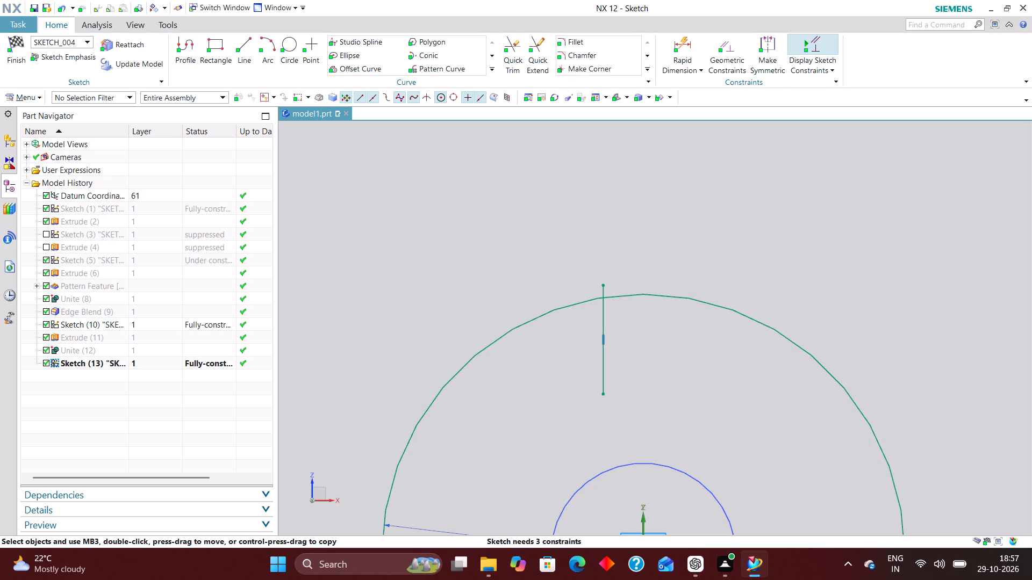
# Draw an inclined line from the vertical line's lower endpoint up toward positive X, ending outside the circle.
pyautogui.scroll(-2, 491, 187)
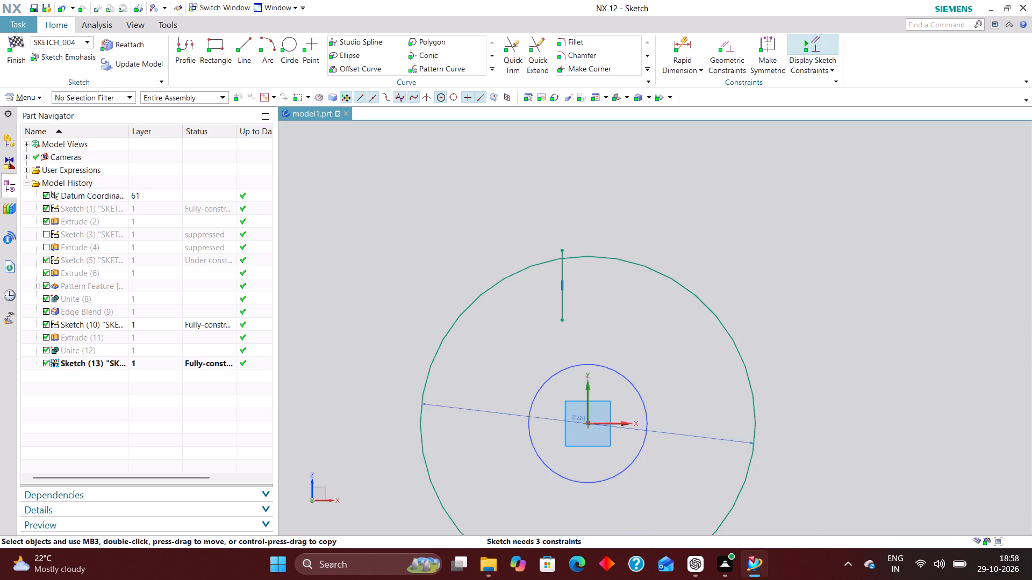
pyautogui.click(247, 41)
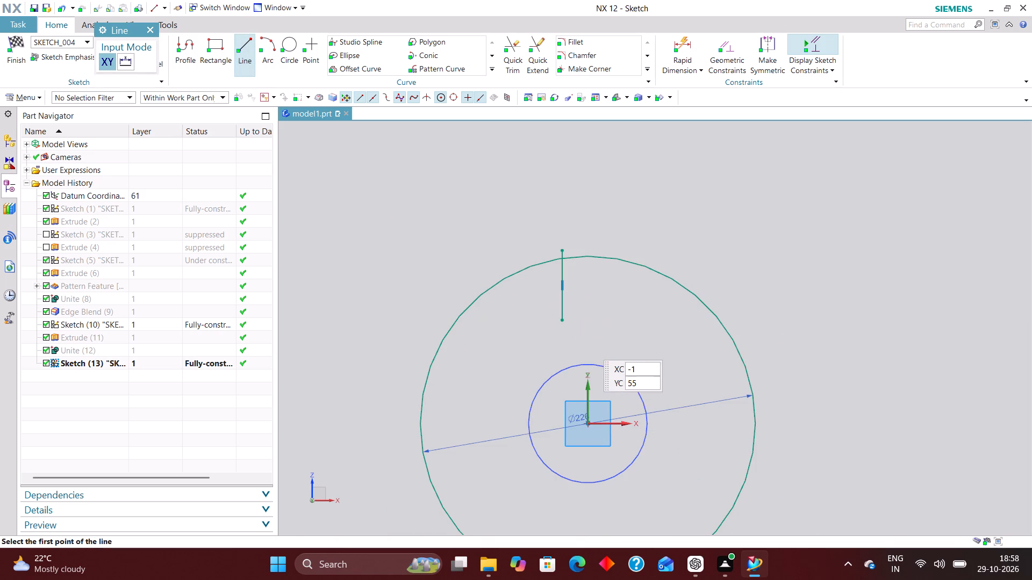
pyautogui.click(566, 321)
pyautogui.click(665, 231)
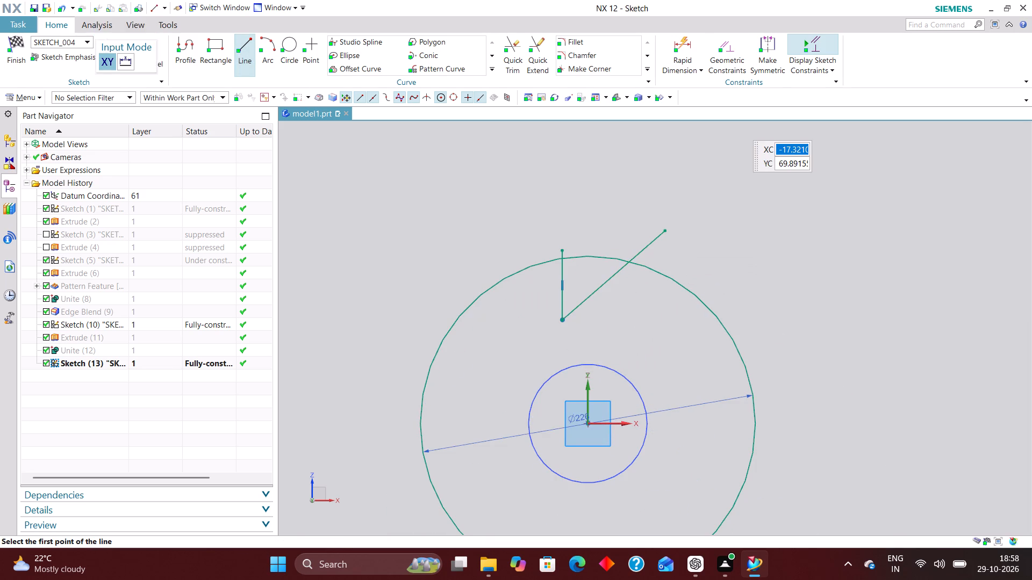
# Add a 30° angular dimension between the sketch's horizontal axis and the inclined line.
pyautogui.click(681, 38)
pyautogui.doubleClick(261, 184)
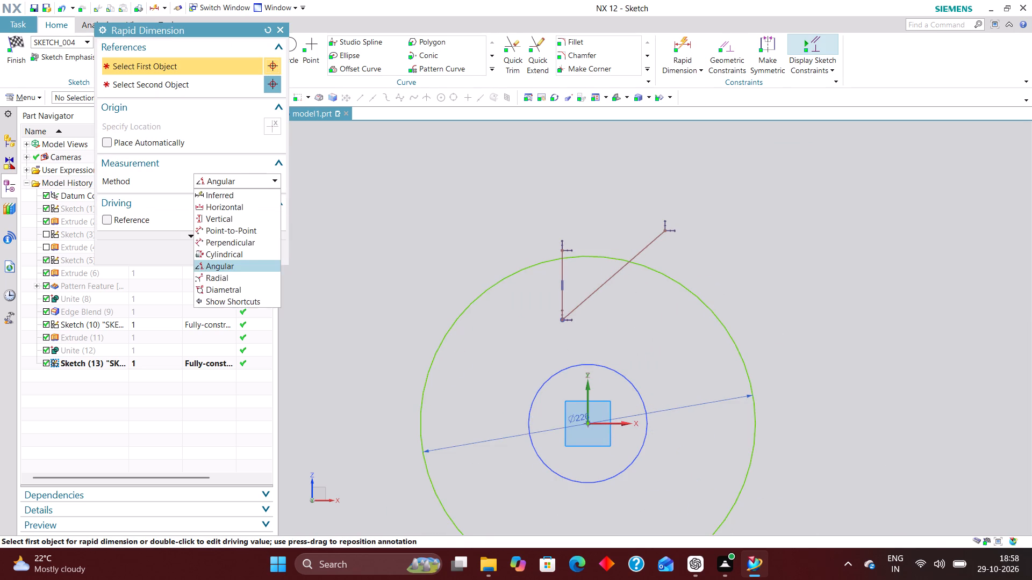
pyautogui.click(616, 425)
pyautogui.click(593, 295)
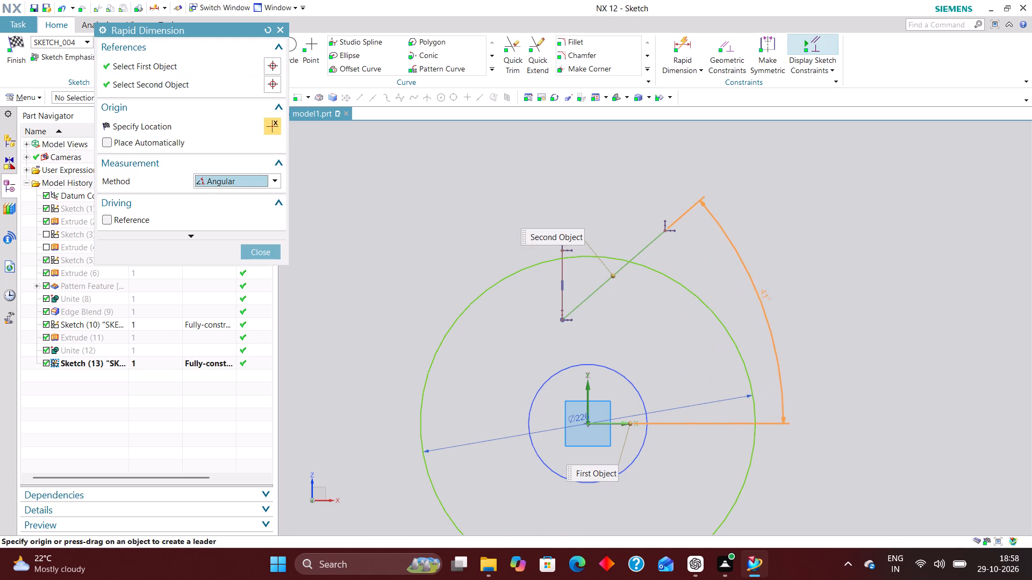
pyautogui.click(768, 299)
pyautogui.write('30')
pyautogui.press('Return')
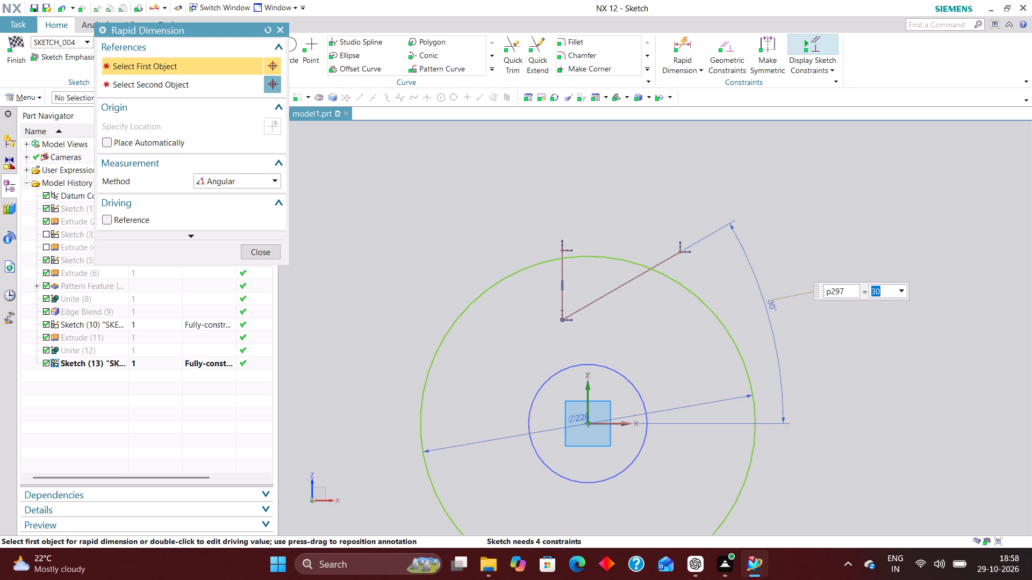
# Dimension the vertical line 45 mm from the sketch's vertical axis using the Inferred method.
pyautogui.click(223, 179)
pyautogui.click(225, 194)
pyautogui.click(559, 270)
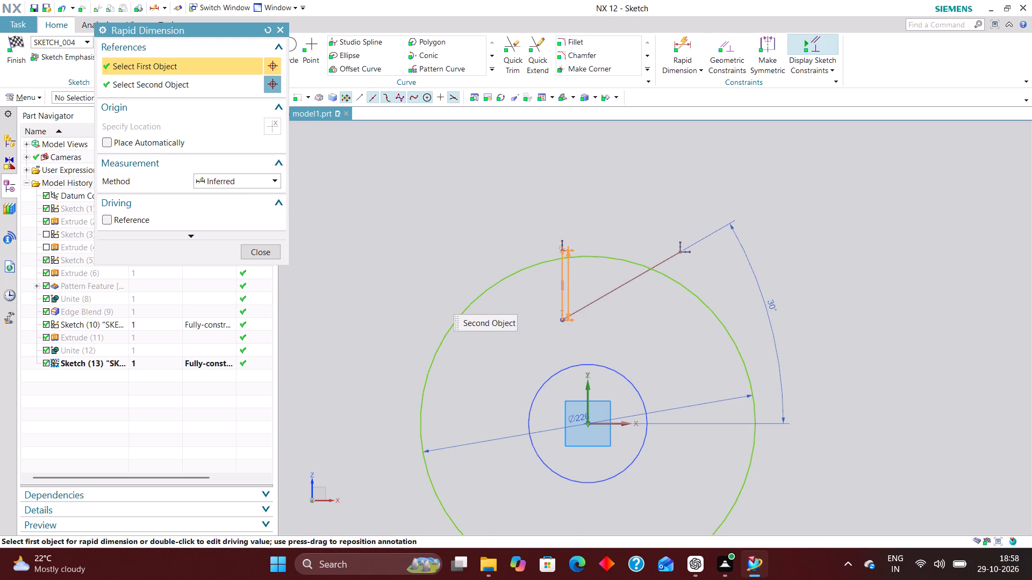
pyautogui.click(589, 398)
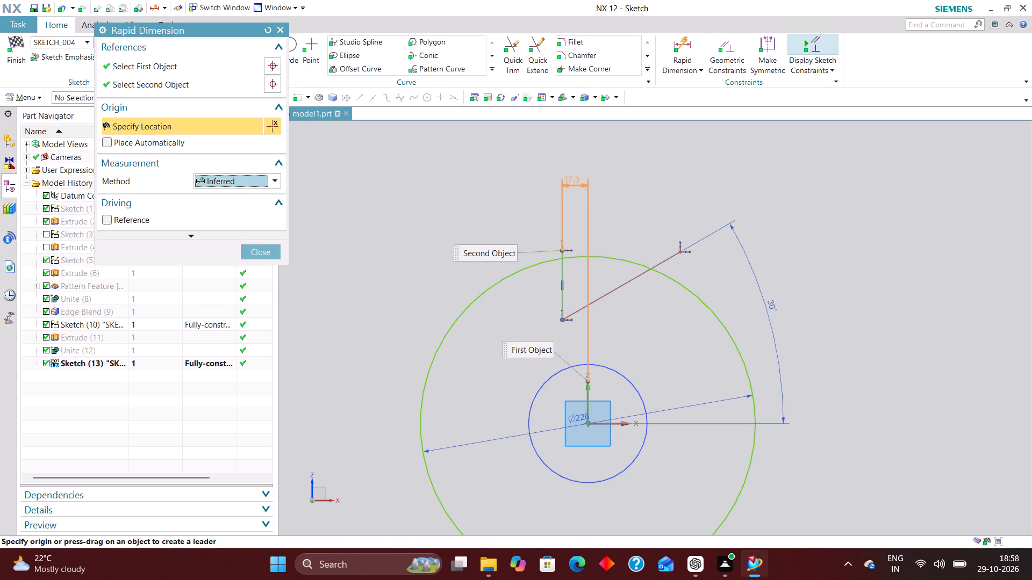
pyautogui.click(535, 177)
pyautogui.write('45')
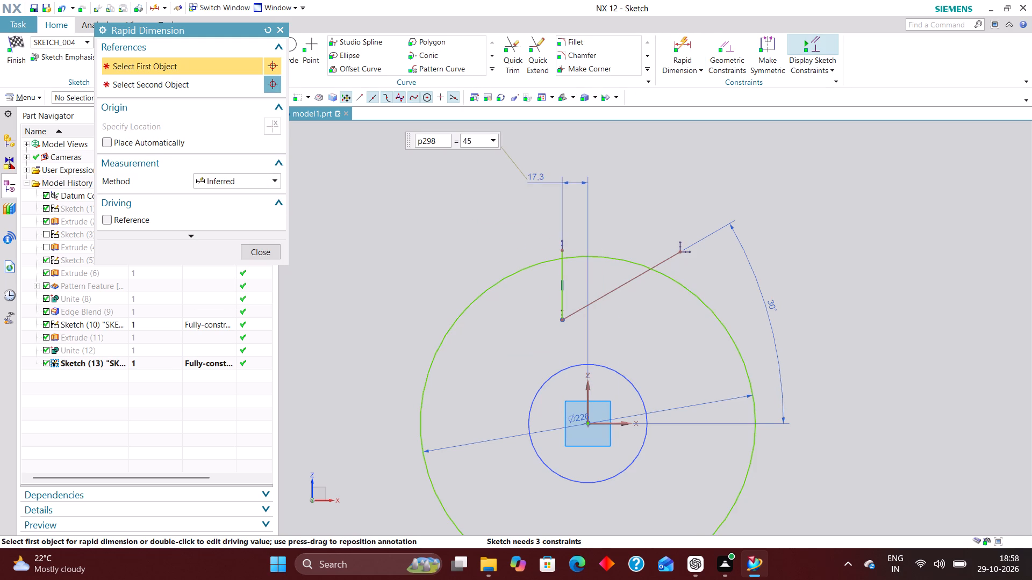
pyautogui.press('Return')
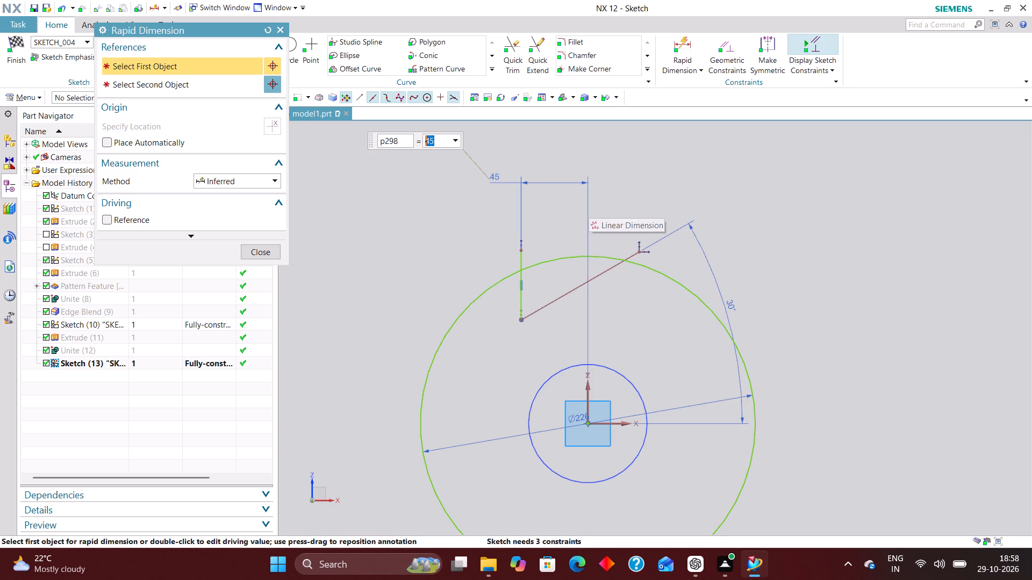
# Dimension the shared corner of the two lines 49 mm above the horizontal axis and leave the dimension command.
pyautogui.click(619, 421)
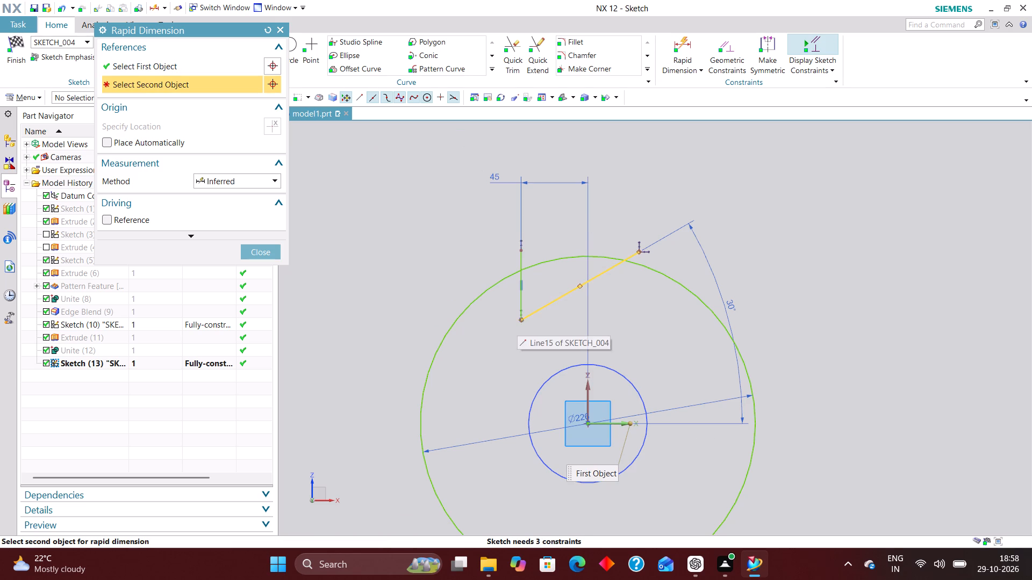
pyautogui.click(517, 322)
pyautogui.click(339, 359)
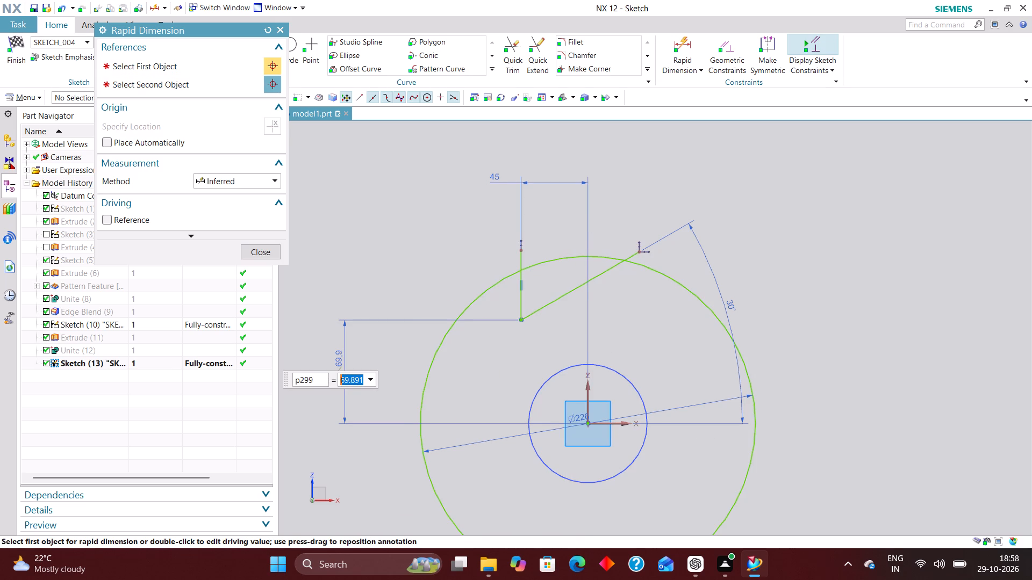
pyautogui.write('49')
pyautogui.press('Return')
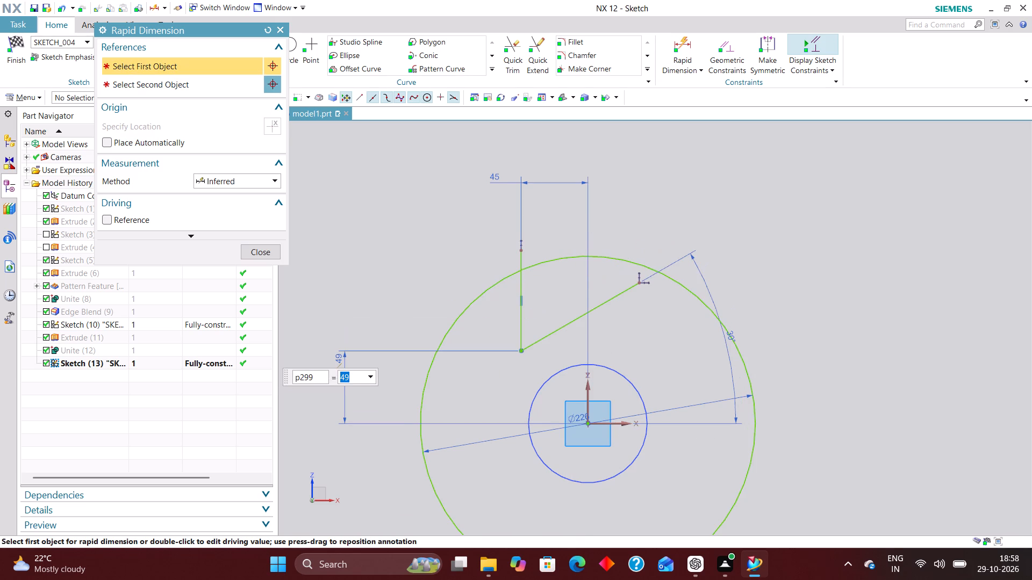
pyautogui.click(262, 255)
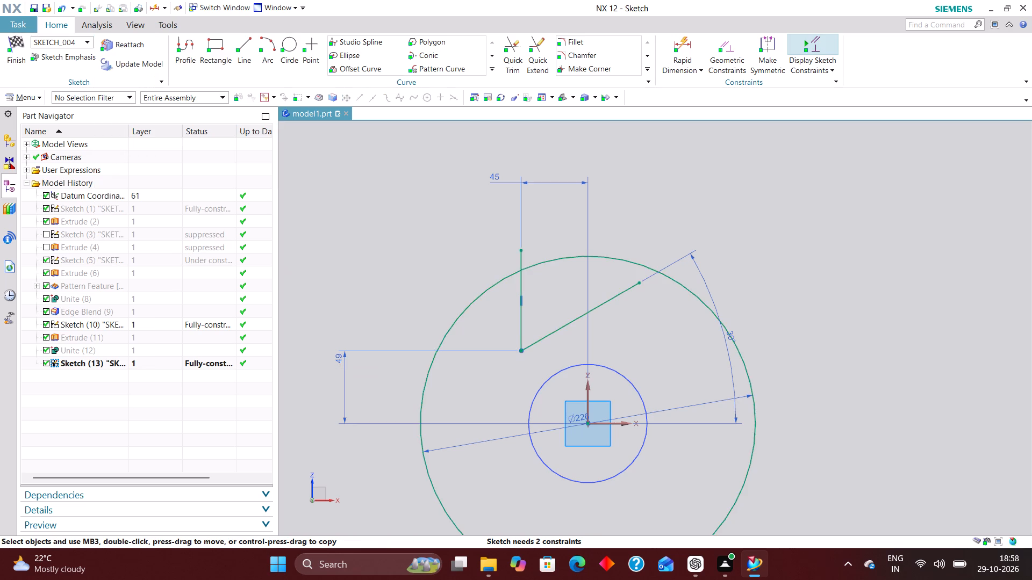
# Extend the inclined line's free end outward until it passes beyond the 226 mm circle.
pyautogui.scroll(2, 630, 283)
pyautogui.moveTo(641, 280); pyautogui.dragTo(690, 251)
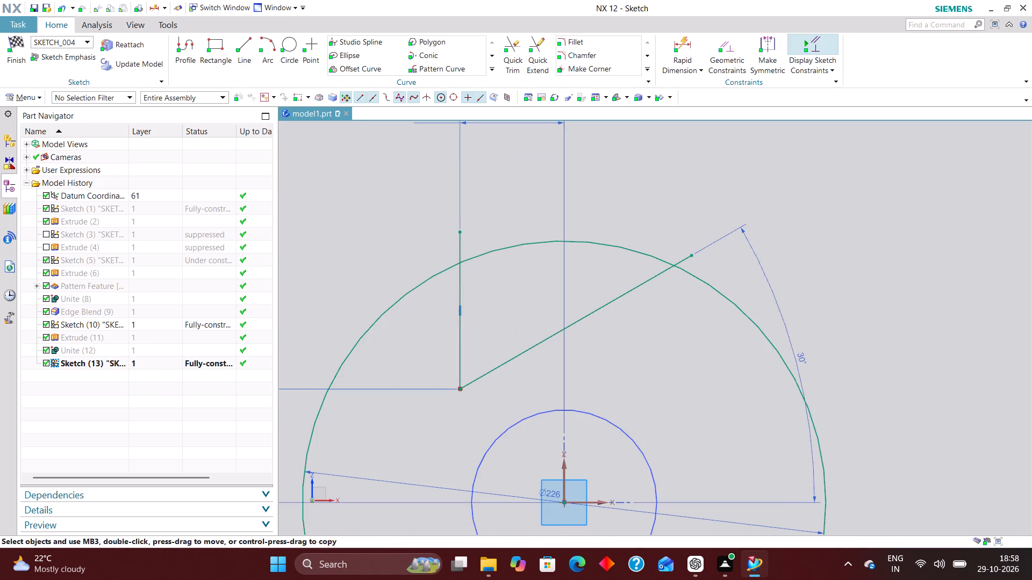
pyautogui.moveTo(690, 251); pyautogui.dragTo(691, 250)
# Trim the parts of the vertical and inclined lines that project outside the circle with Quick Trim.
pyautogui.scroll(-4, 655, 271)
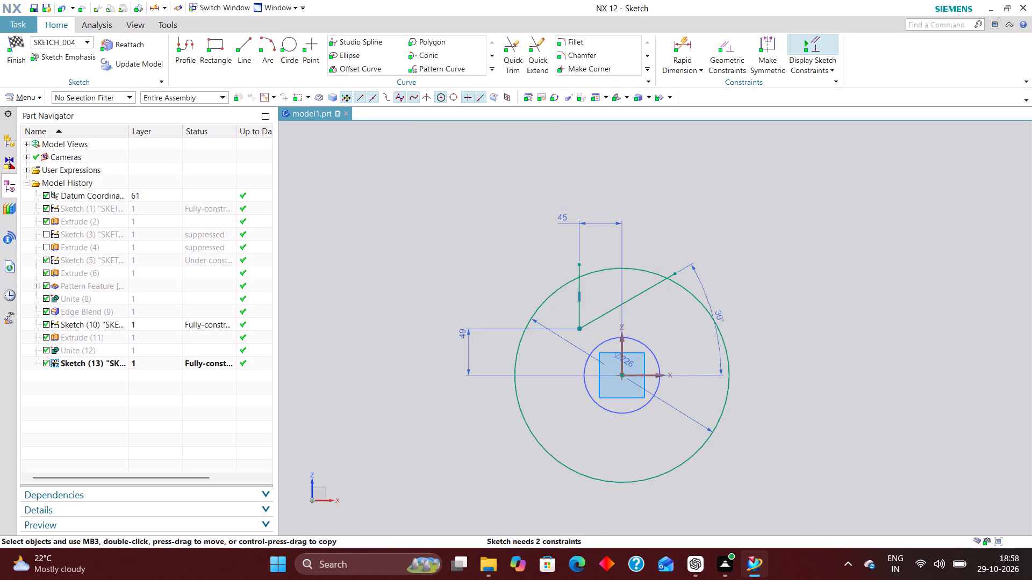
pyautogui.scroll(3, 565, 279)
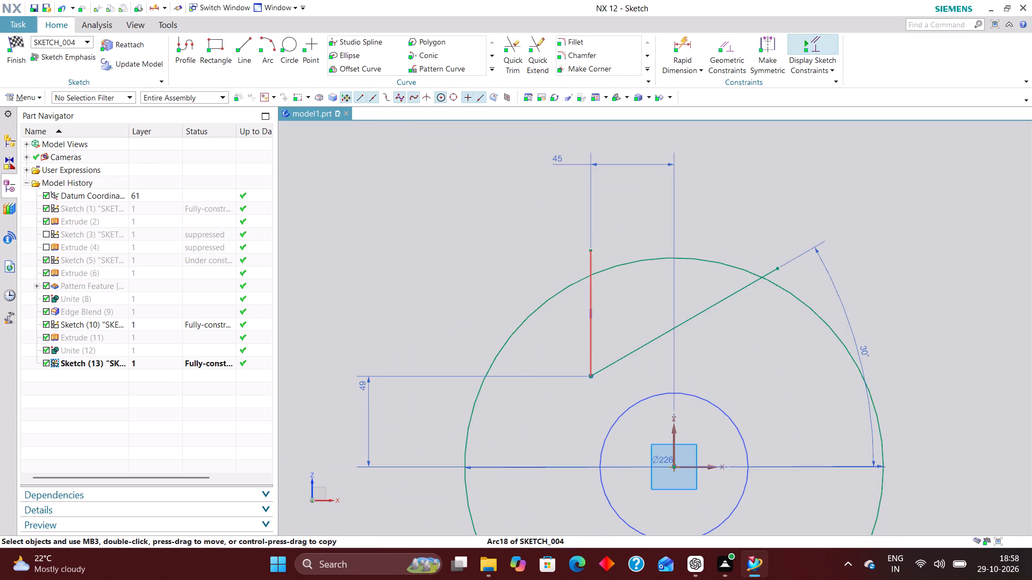
pyautogui.scroll(-1, 601, 259)
pyautogui.scroll(3, 597, 286)
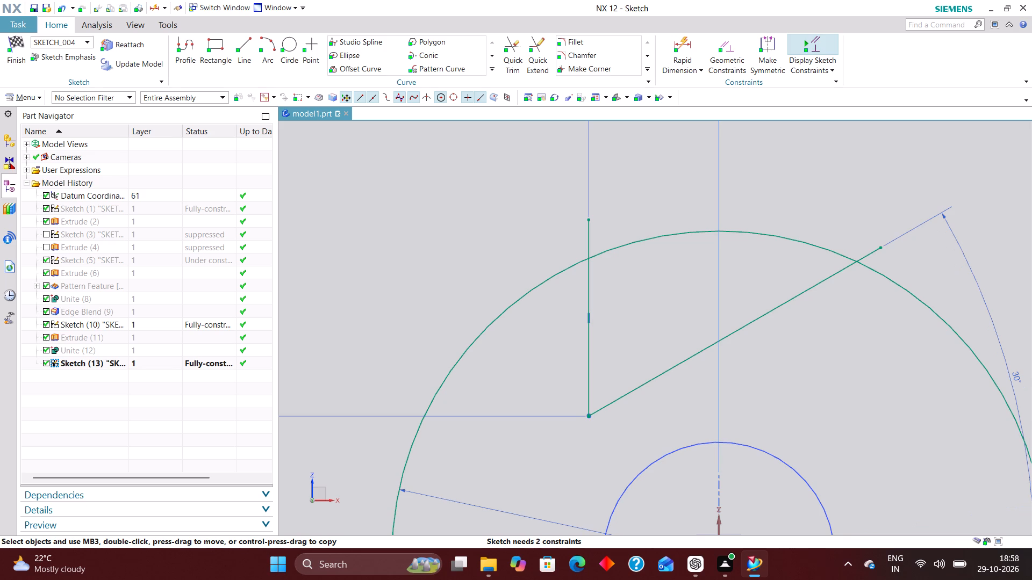
pyautogui.click(520, 47)
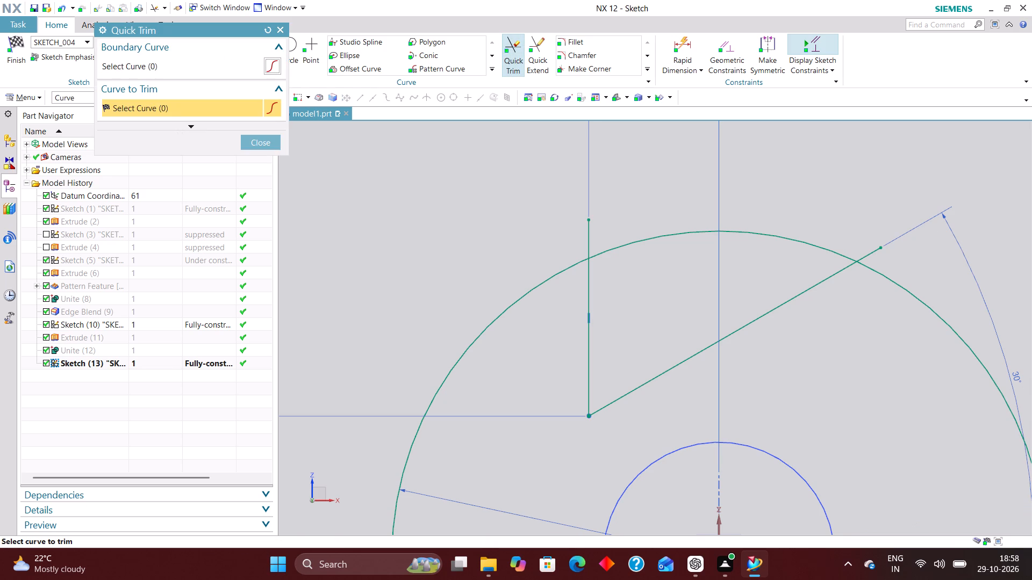
pyautogui.click(587, 232)
pyautogui.click(866, 252)
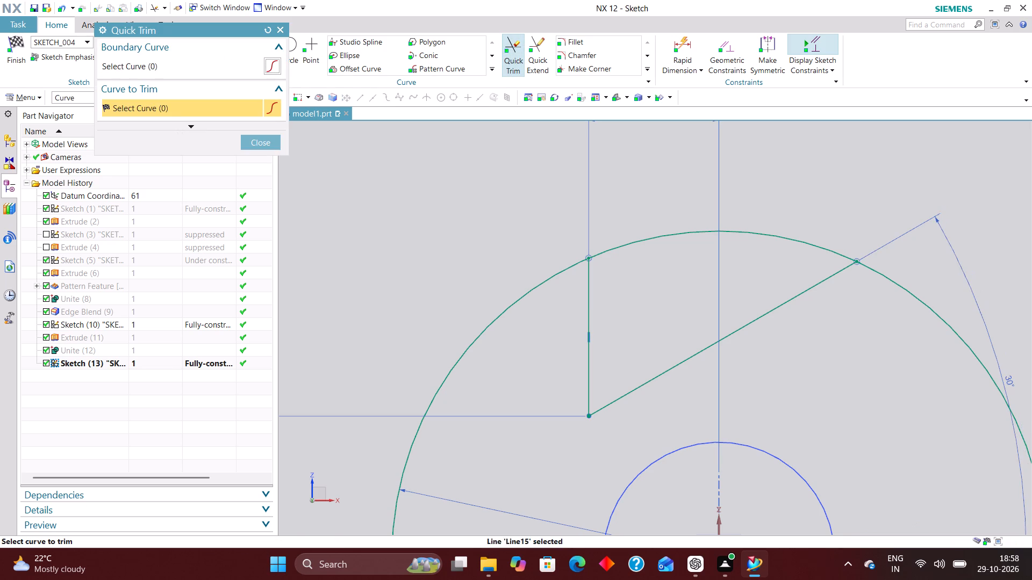
# Trim the circle down to the arc between the two lines, closing the three-sided profile, and leave Quick Trim.
pyautogui.scroll(-4, 754, 233)
pyautogui.scroll(4, 771, 256)
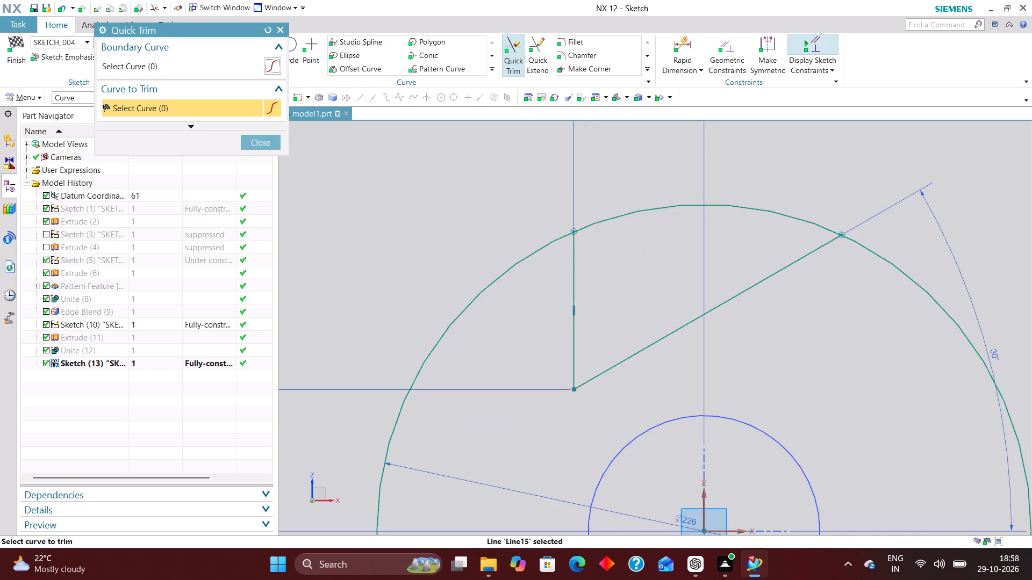
pyautogui.click(456, 317)
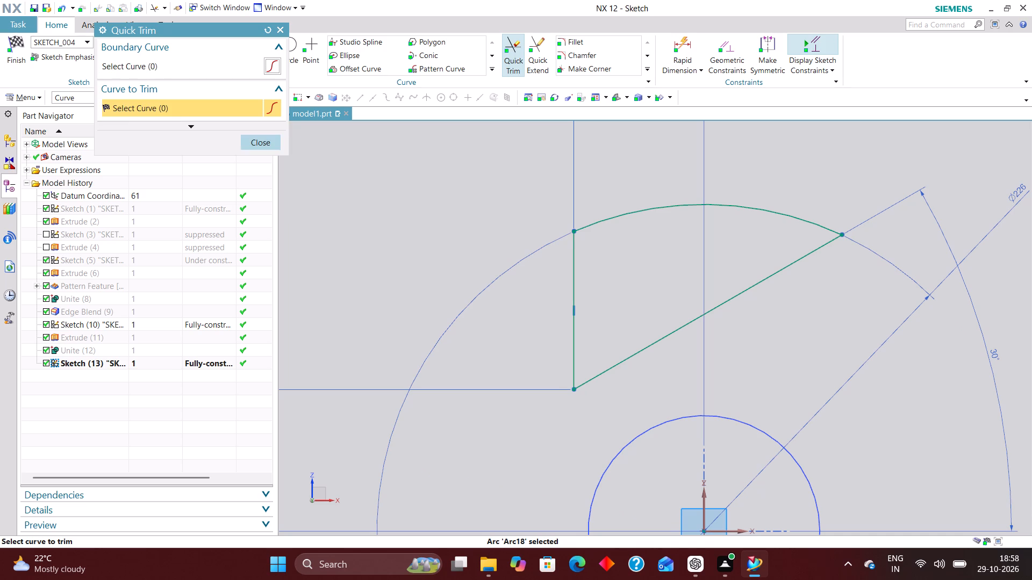
pyautogui.click(269, 142)
# Fillet the corner between the outer arc and the inclined line with a 5 mm radius.
pyautogui.scroll(-1, 432, 273)
pyautogui.scroll(-1, 770, 271)
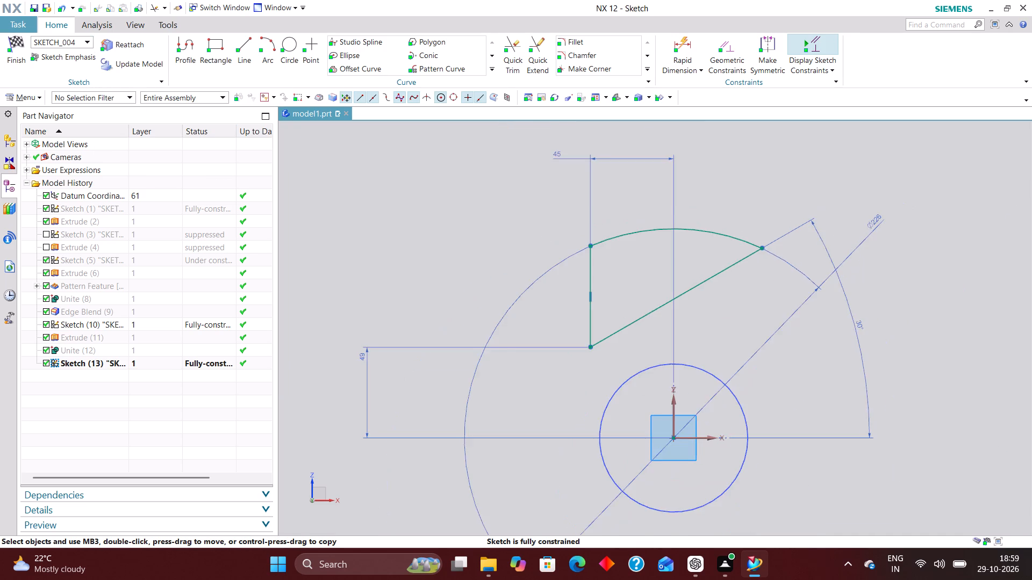
pyautogui.scroll(2, 724, 222)
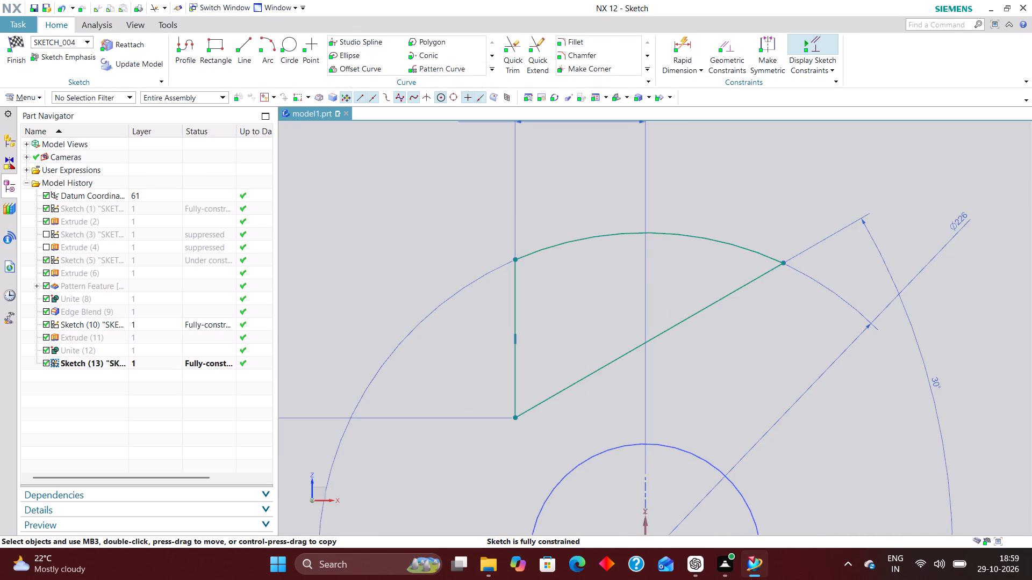
pyautogui.click(579, 41)
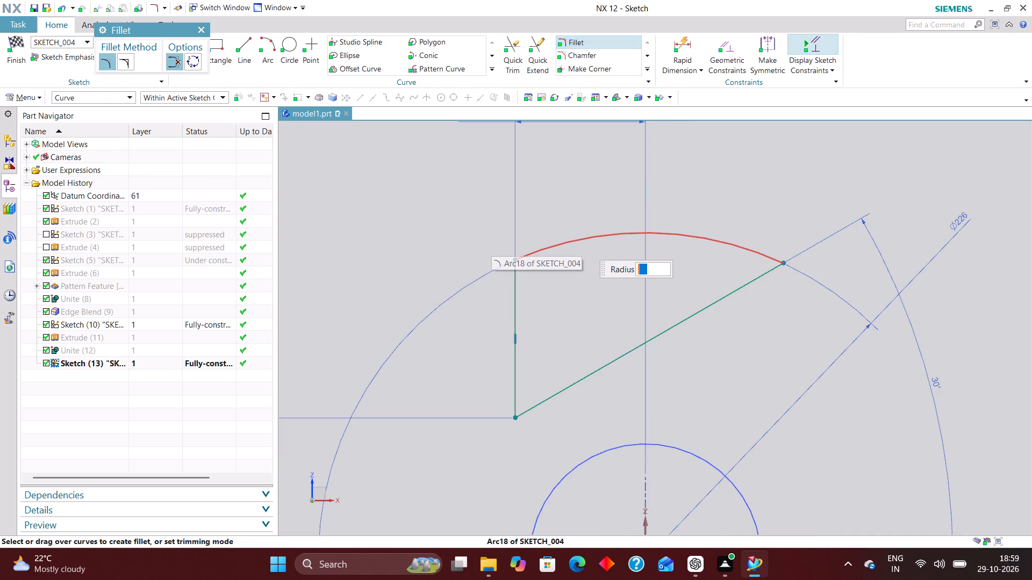
pyautogui.scroll(3, 764, 271)
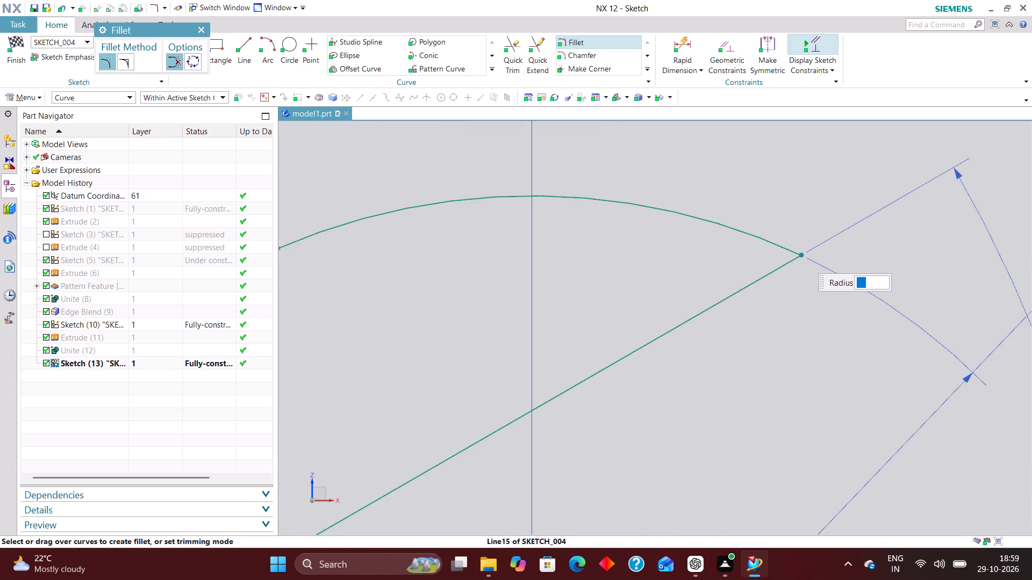
pyautogui.scroll(3, 787, 251)
pyautogui.click(787, 248)
pyautogui.click(791, 273)
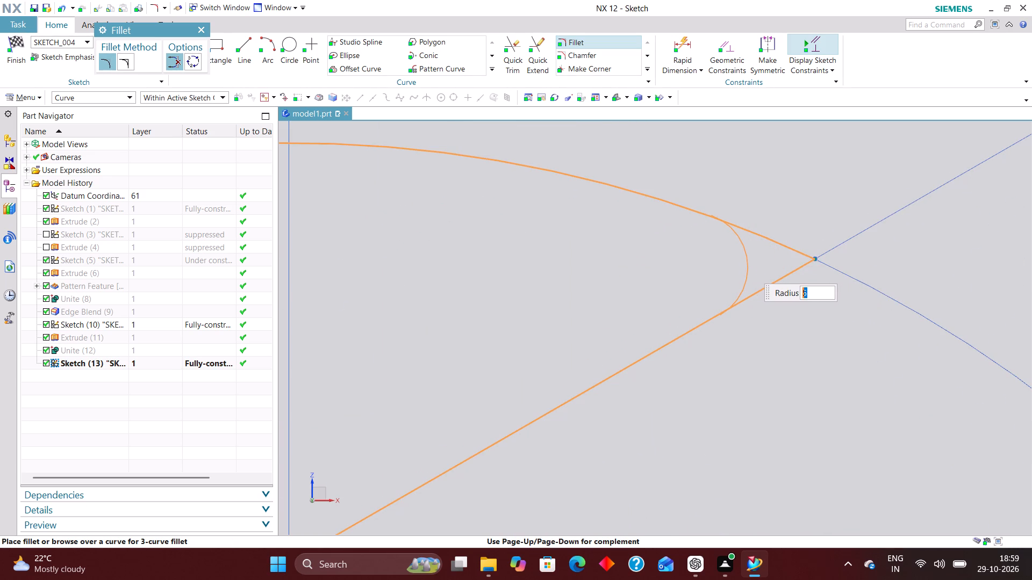
pyautogui.press('5')
pyautogui.press('Return')
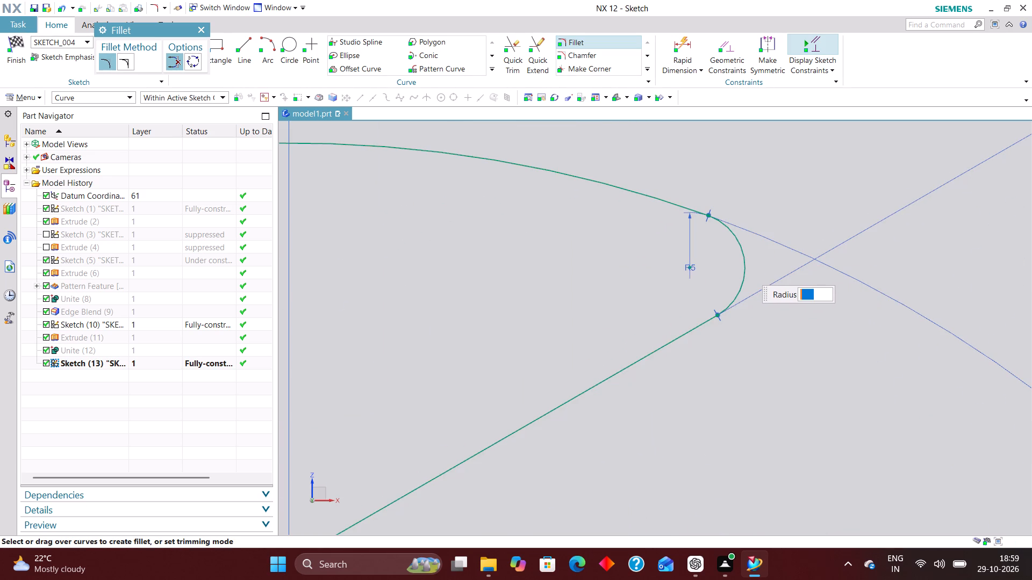
# Fillet the corner between the outer arc and the vertical line with a 9.5 mm radius.
pyautogui.scroll(-5, 782, 288)
pyautogui.scroll(-2, 797, 335)
pyautogui.scroll(2, 598, 299)
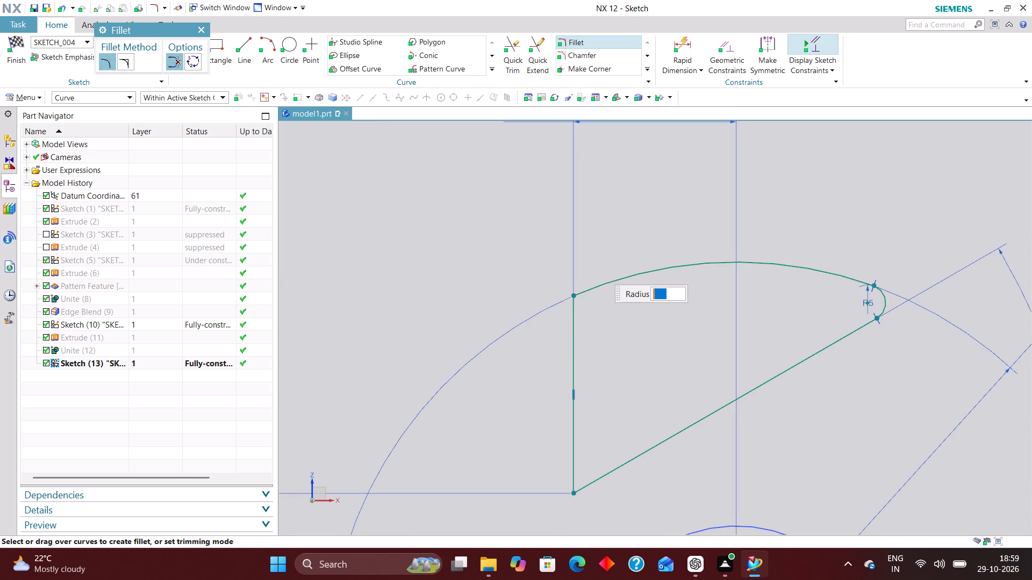
pyautogui.scroll(1, 644, 260)
pyautogui.click(557, 327)
pyautogui.click(573, 299)
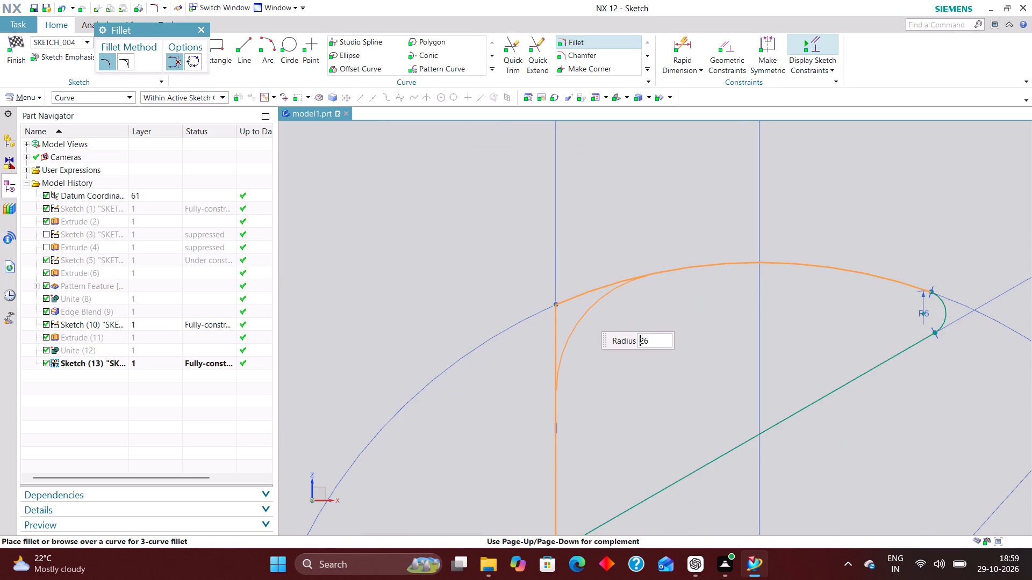
pyautogui.press('9')
pyautogui.press('.')
pyautogui.press('5')
pyautogui.press('Return')
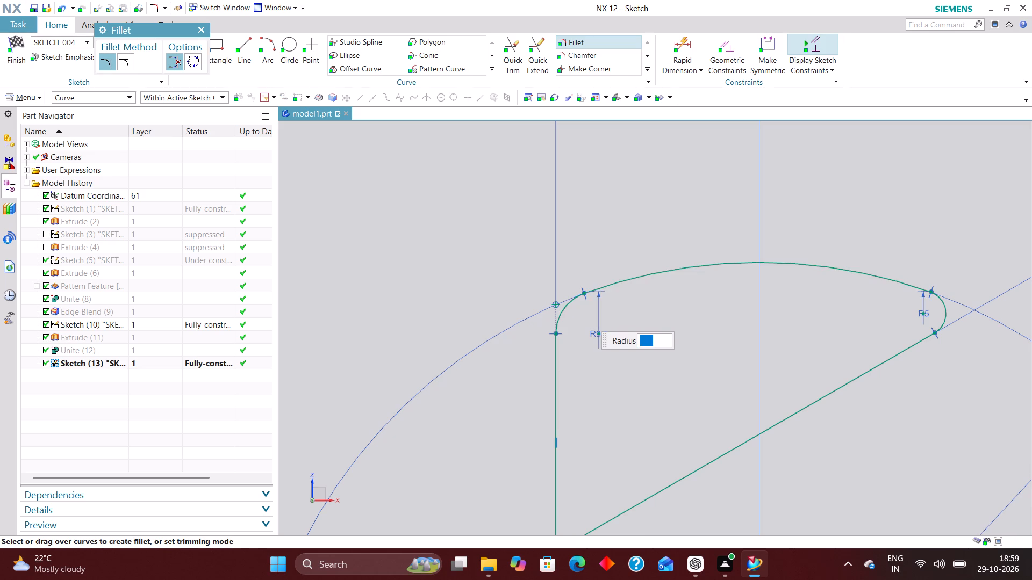
# Fillet the remaining corner between the vertical and inclined lines, placing the radius freehand.
pyautogui.scroll(-3, 550, 238)
pyautogui.scroll(3, 569, 459)
pyautogui.click(543, 322)
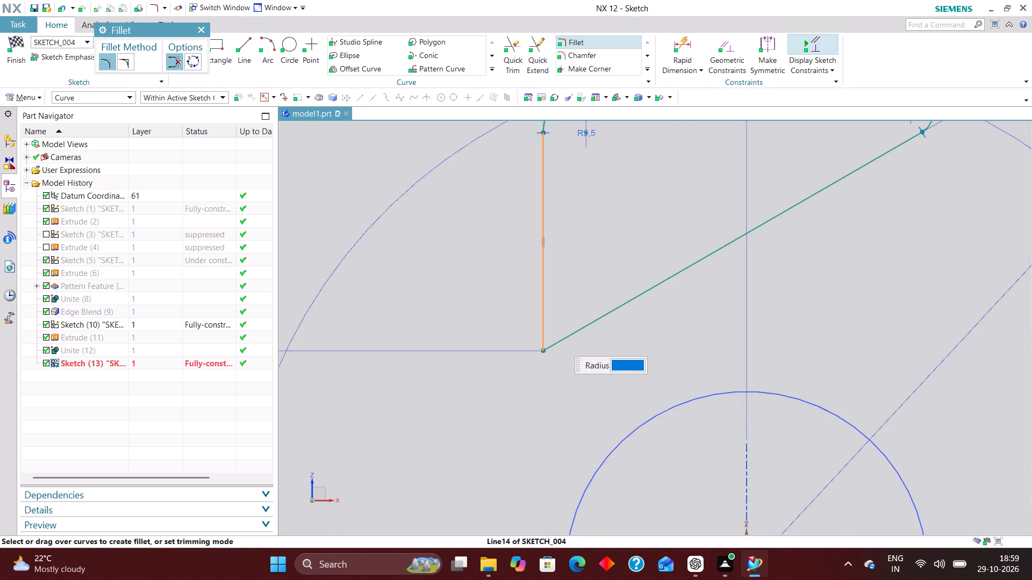
pyautogui.click(562, 342)
pyautogui.click(561, 327)
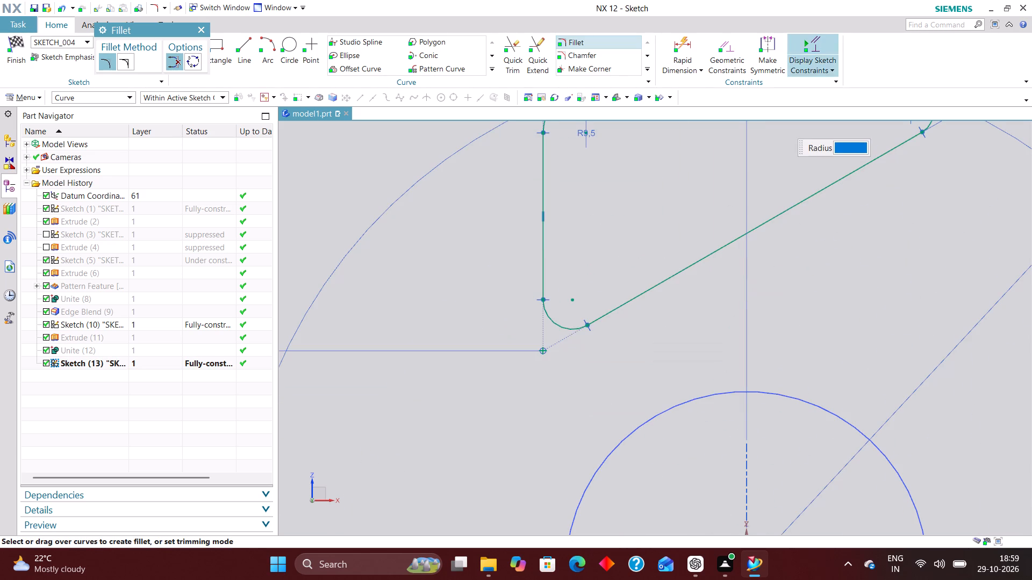
# Apply an equal radius constraint between the 9.5 mm fillet and the lower fillet, and leave the constraint command.
pyautogui.click(738, 45)
pyautogui.click(224, 90)
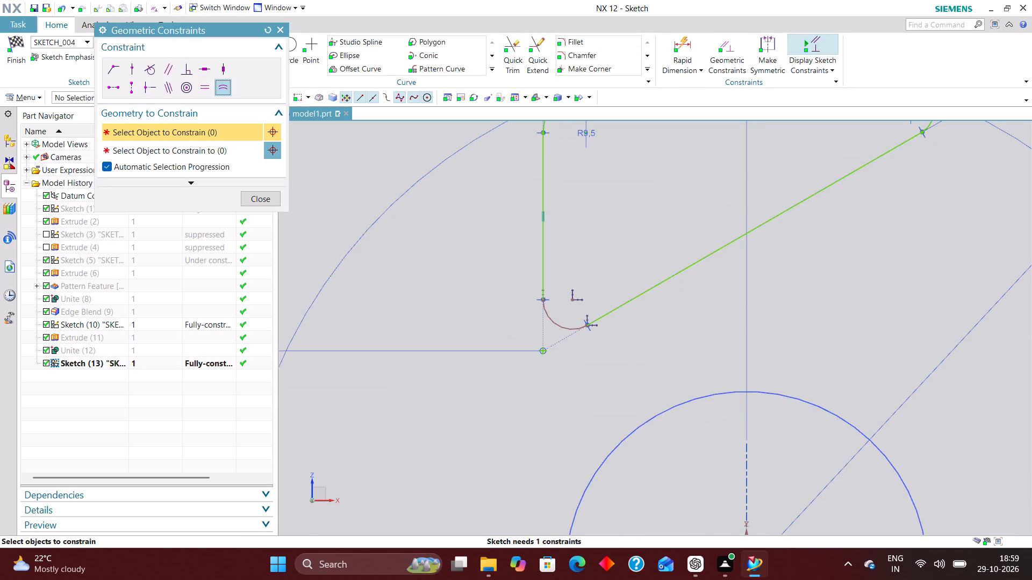
pyautogui.scroll(-3, 571, 446)
pyautogui.scroll(3, 564, 234)
pyautogui.click(561, 307)
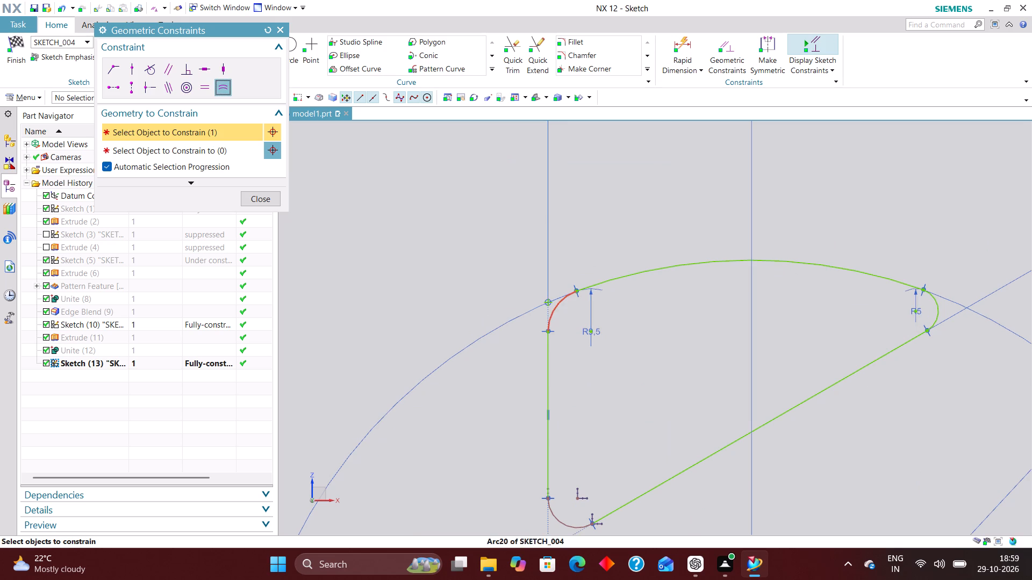
pyautogui.scroll(-2, 563, 255)
pyautogui.scroll(2, 570, 461)
pyautogui.click(562, 408)
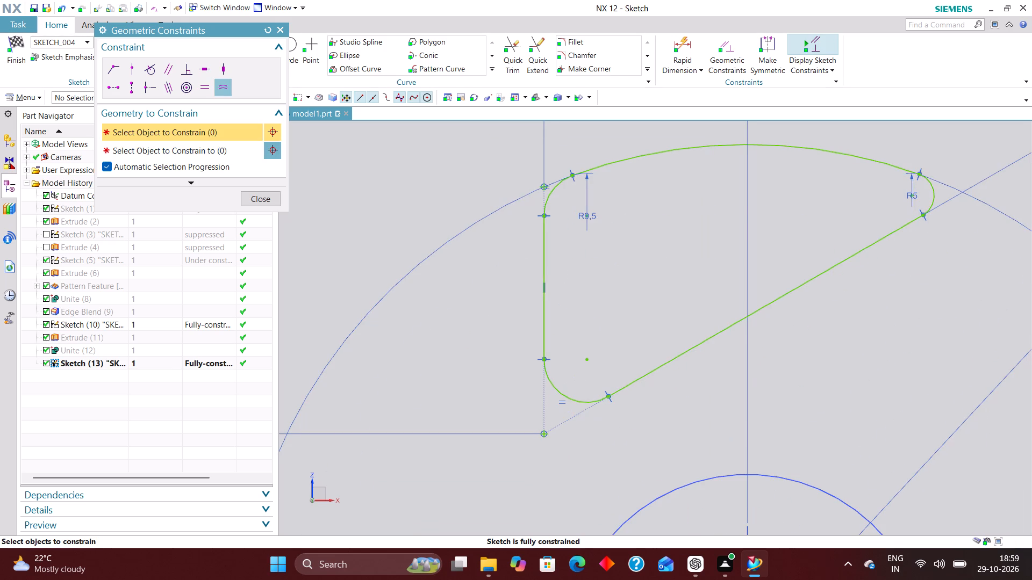
pyautogui.click(267, 195)
# Convert the original corner point beside the lower fillet to reference.
pyautogui.scroll(-3, 560, 300)
pyautogui.scroll(3, 576, 421)
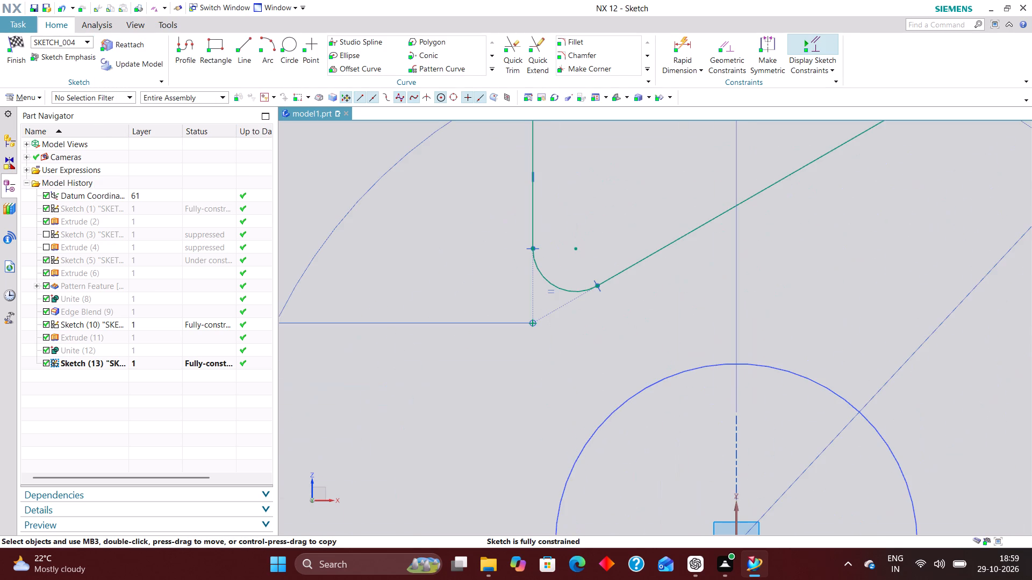
pyautogui.rightClick(533, 323)
pyautogui.click(556, 334)
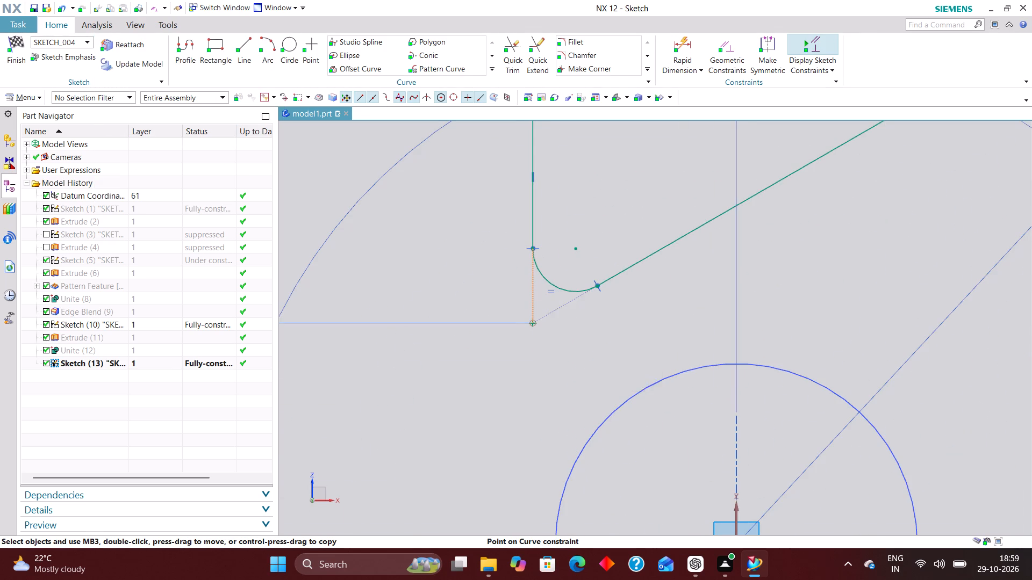
pyautogui.click(582, 364)
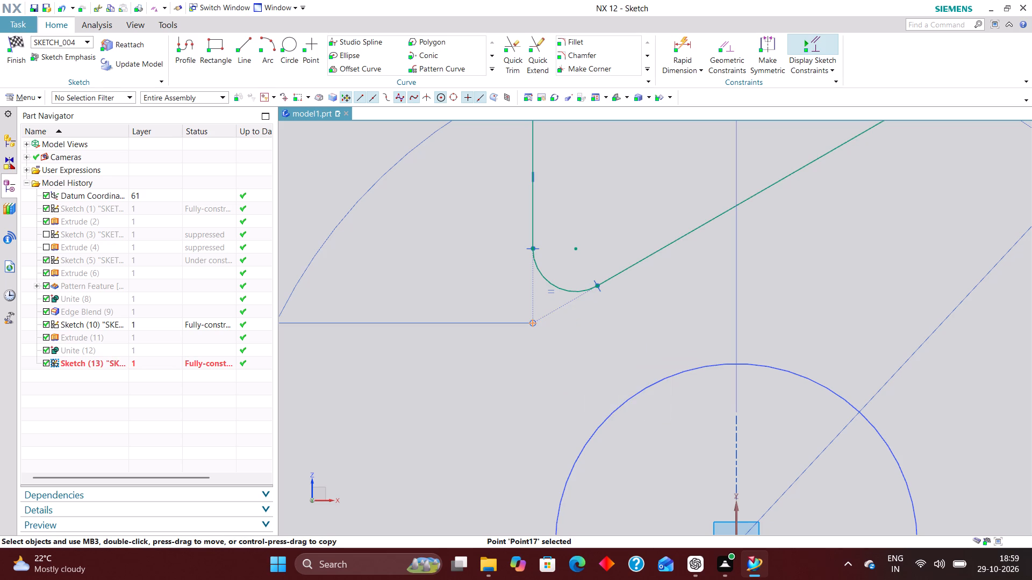
pyautogui.click(637, 344)
# Convert the original corner point beside the upper 9.5 mm fillet to reference.
pyautogui.scroll(-6, 551, 428)
pyautogui.scroll(3, 547, 313)
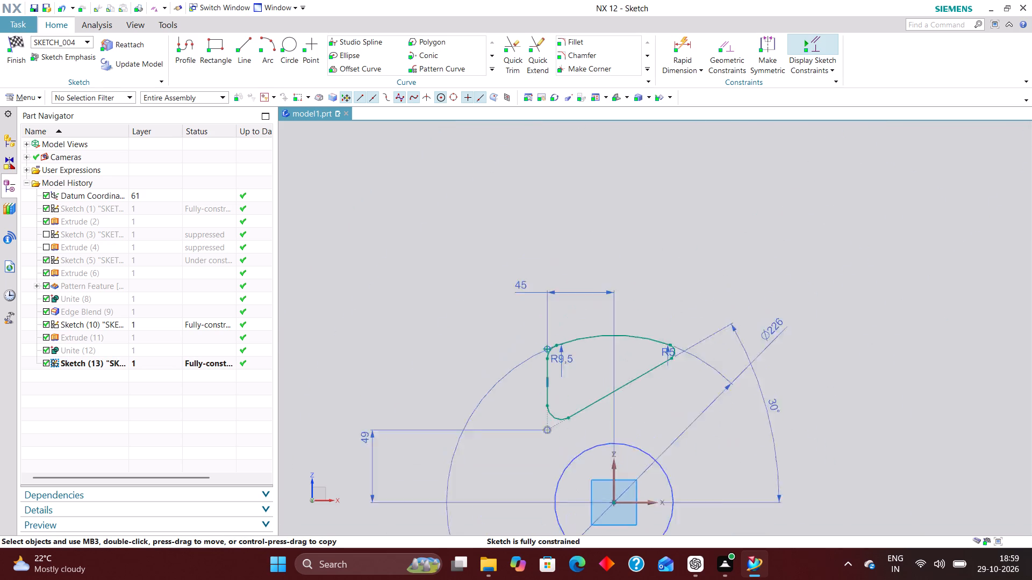
pyautogui.scroll(3, 547, 316)
pyautogui.scroll(5, 554, 438)
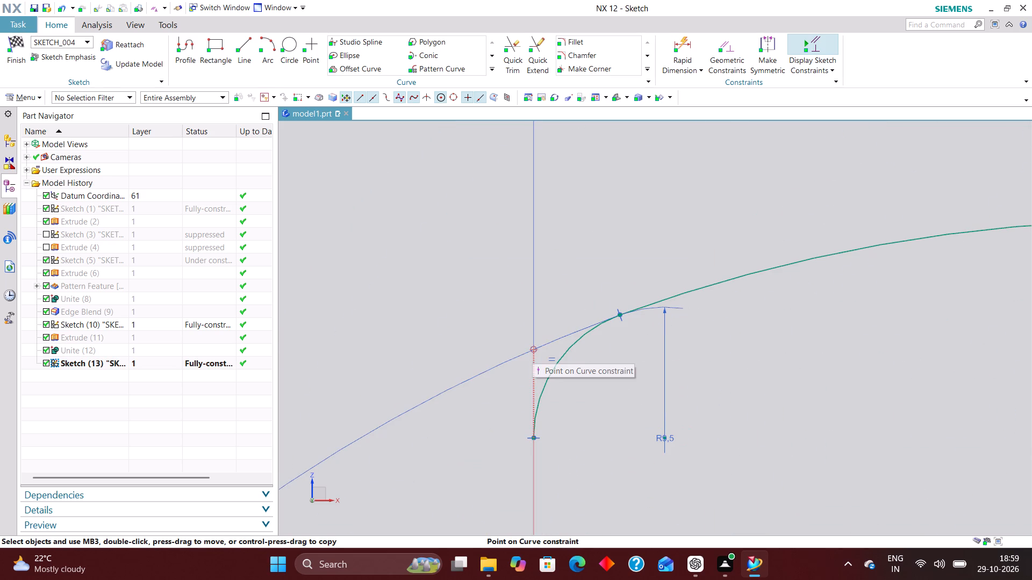
pyautogui.rightClick(535, 348)
pyautogui.click(565, 356)
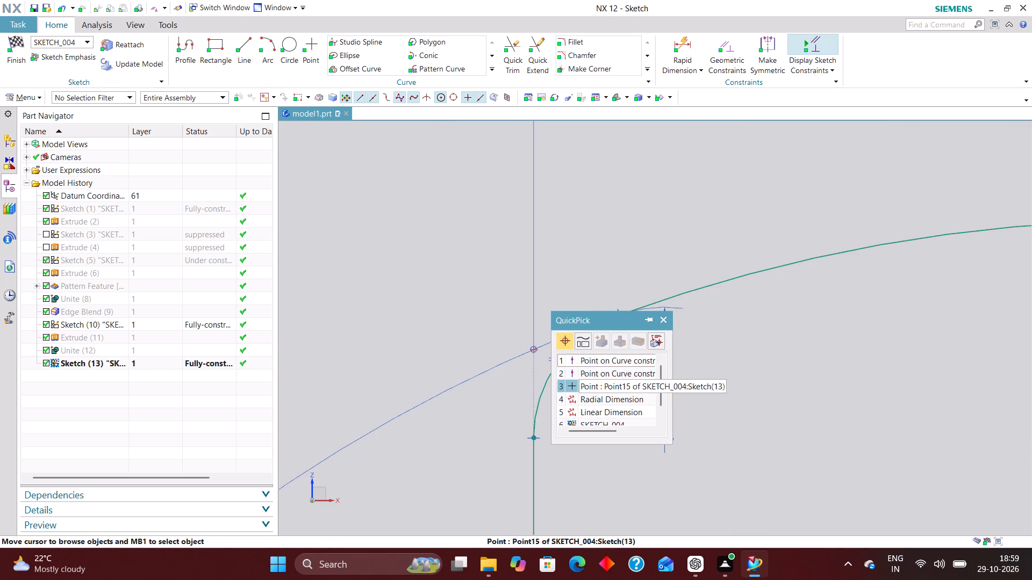
pyautogui.click(594, 388)
pyautogui.click(651, 367)
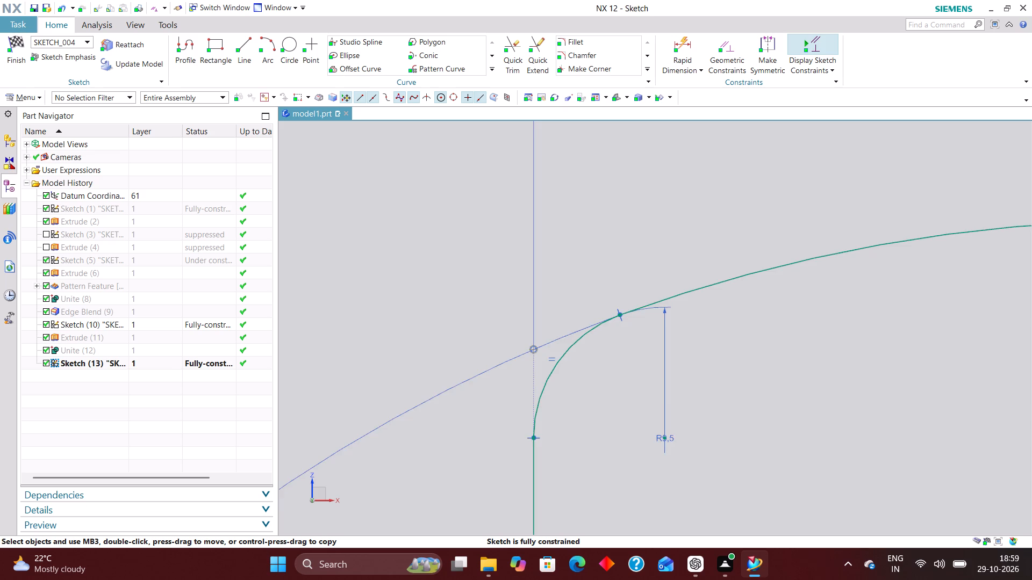
# Finish the sketch of the filleted three-sided profile.
pyautogui.scroll(-10, 579, 248)
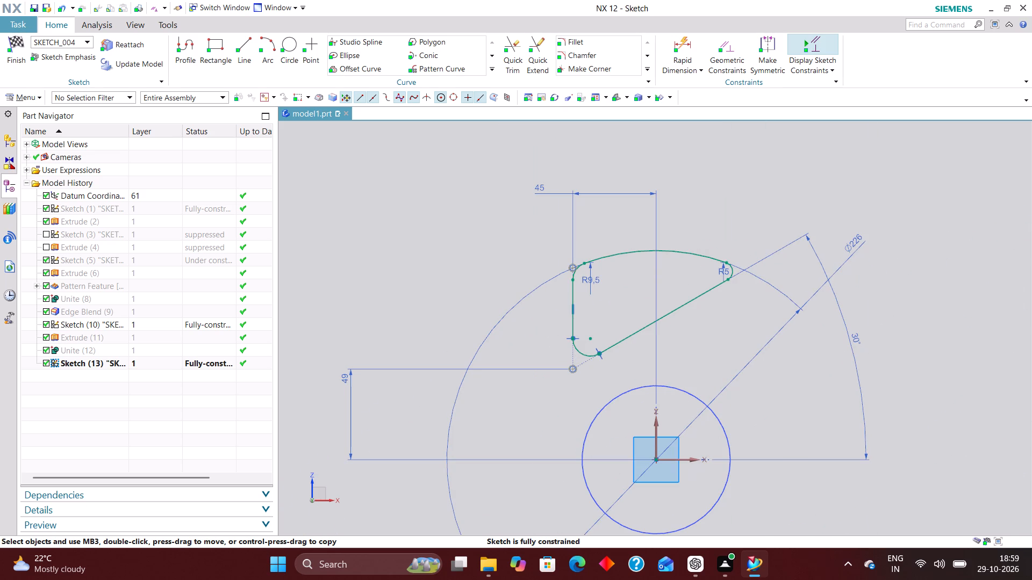
pyautogui.scroll(-1, 498, 263)
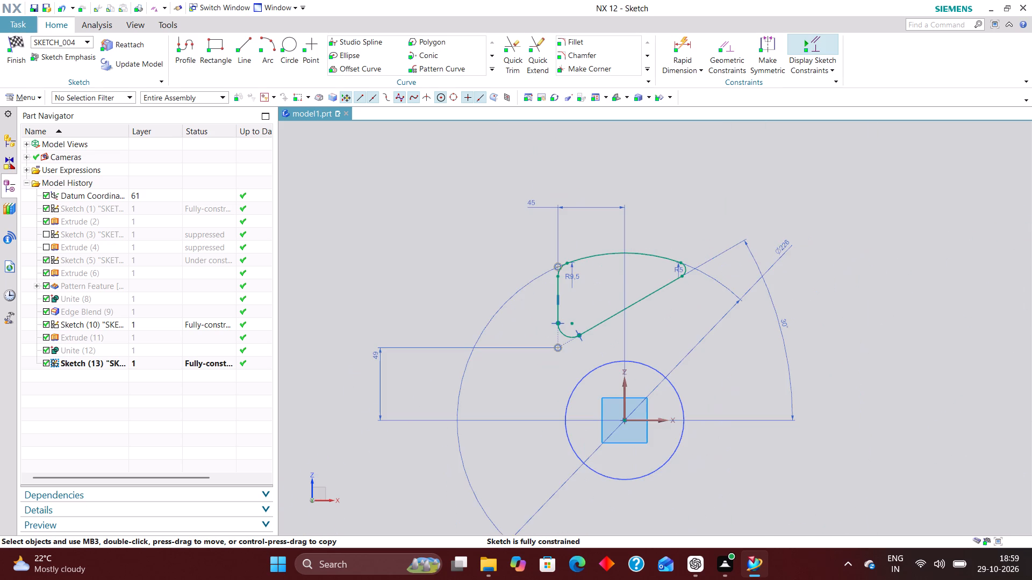
pyautogui.scroll(-1, 560, 200)
pyautogui.scroll(1, 553, 327)
pyautogui.click(17, 41)
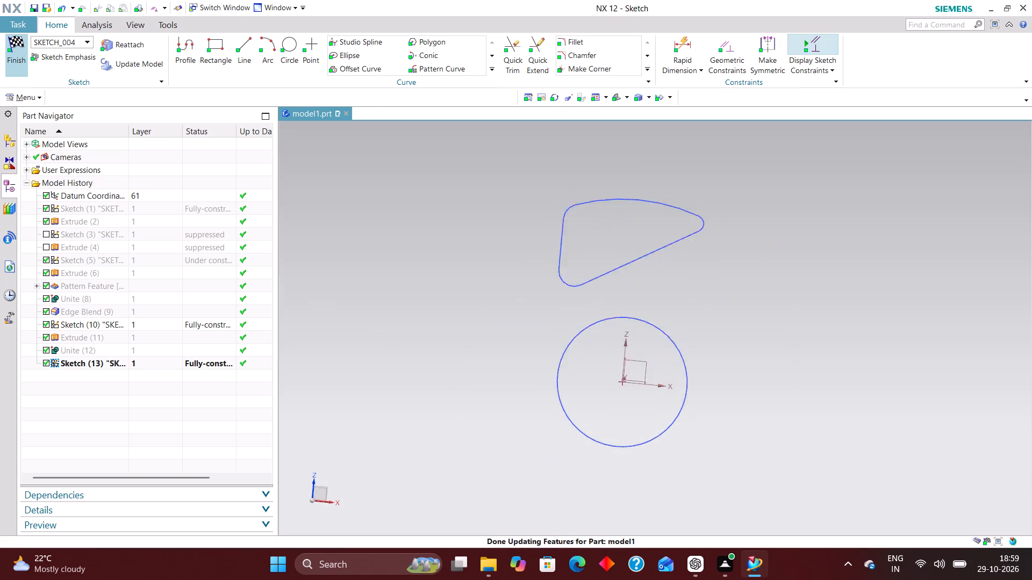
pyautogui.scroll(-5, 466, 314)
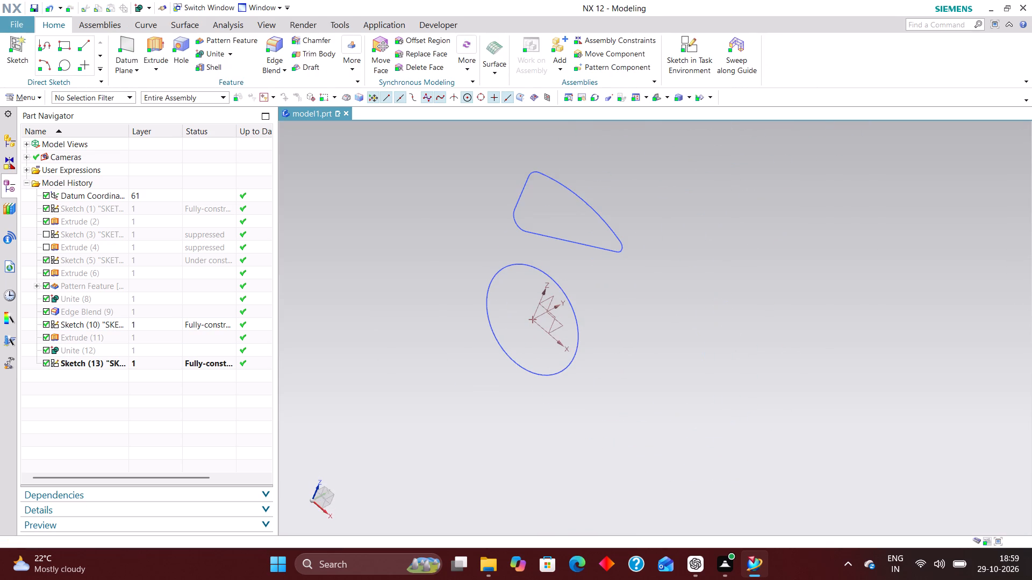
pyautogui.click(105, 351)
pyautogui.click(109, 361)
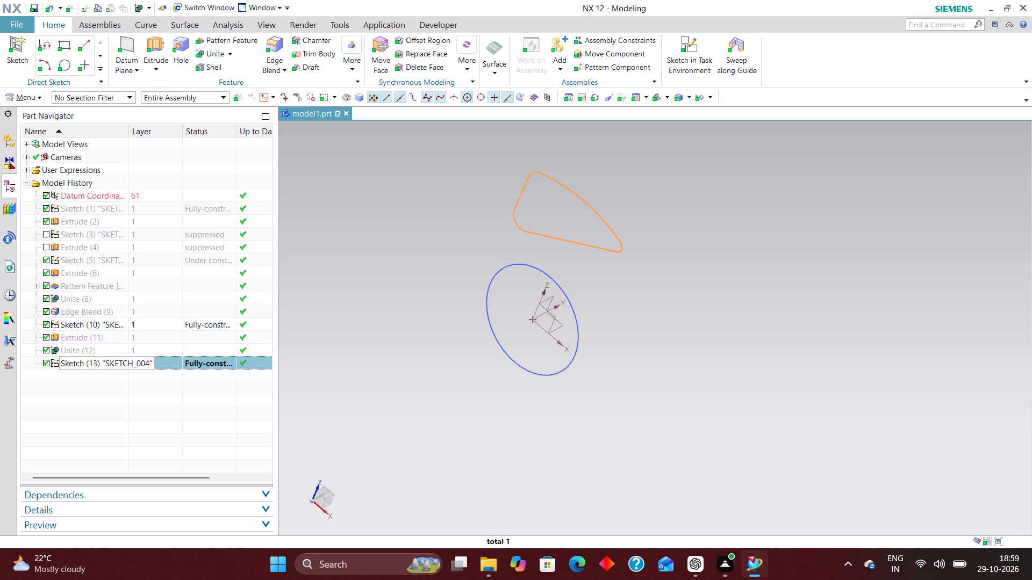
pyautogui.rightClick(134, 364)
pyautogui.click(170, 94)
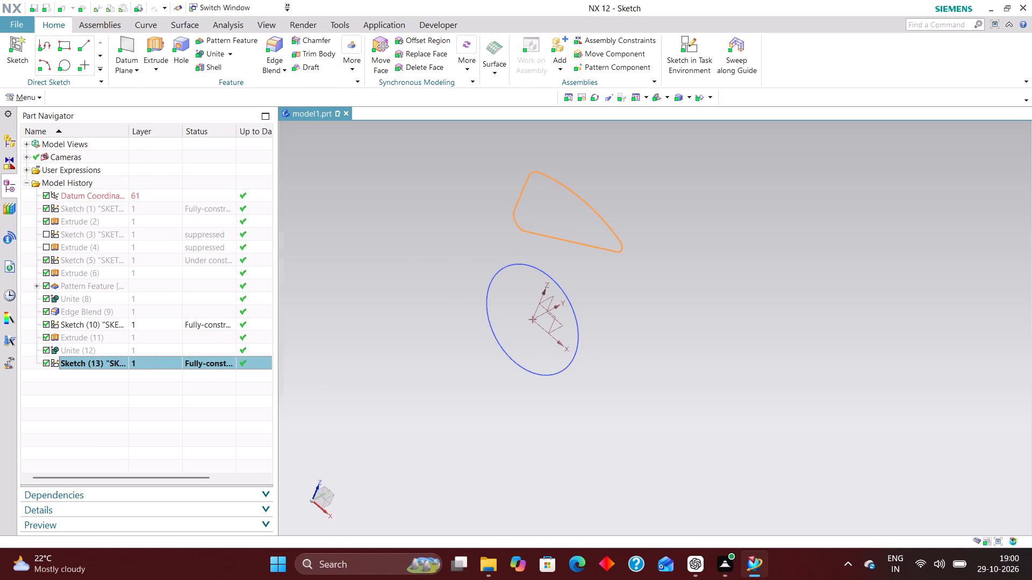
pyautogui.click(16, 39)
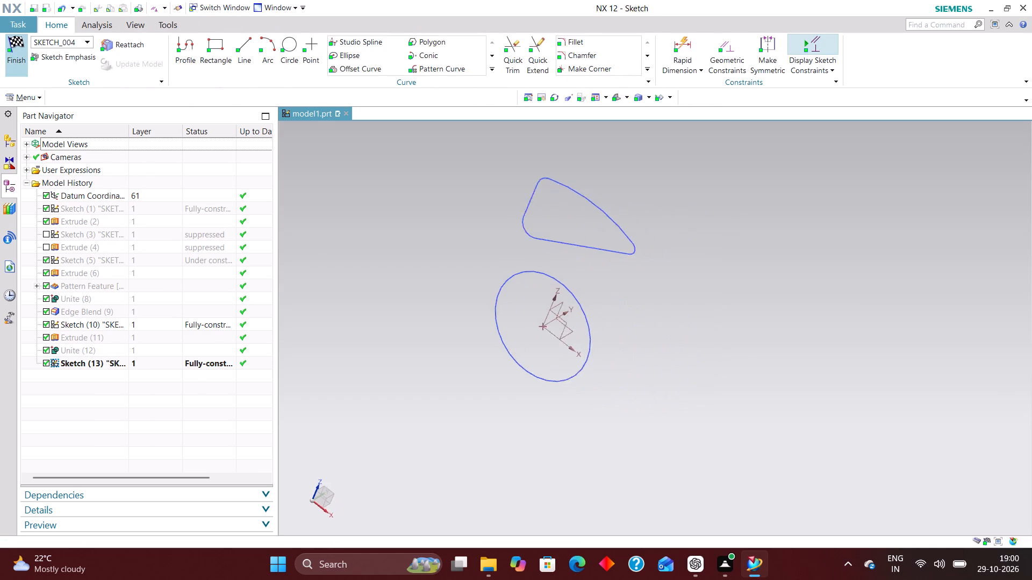
# Show the hidden toothed wheel body again.
pyautogui.rightClick(103, 338)
pyautogui.click(127, 38)
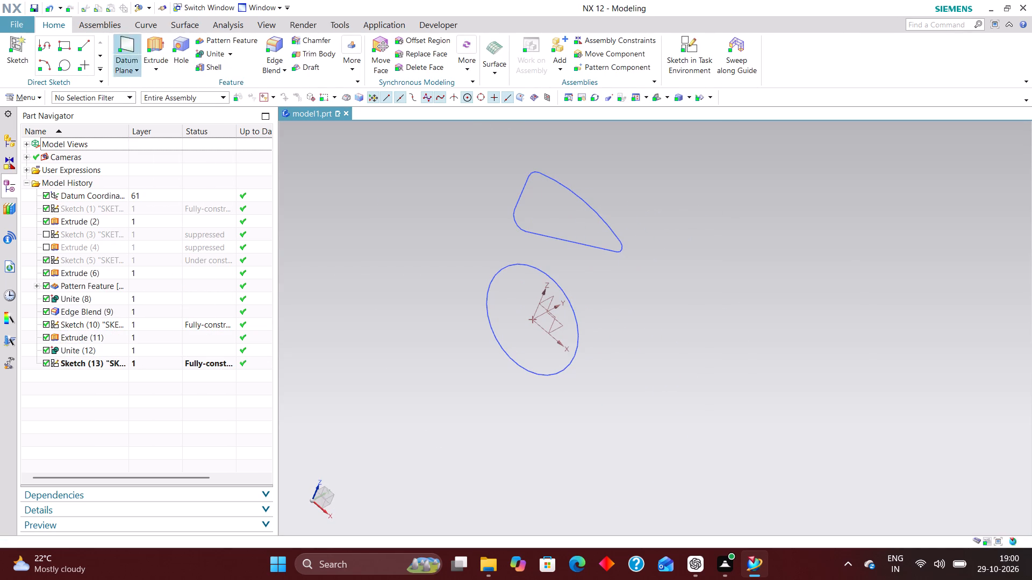
# Extrude the filleted three-sided profile through the wheel from -23 mm to 19 mm as a separate body, with Boolean None.
pyautogui.click(157, 45)
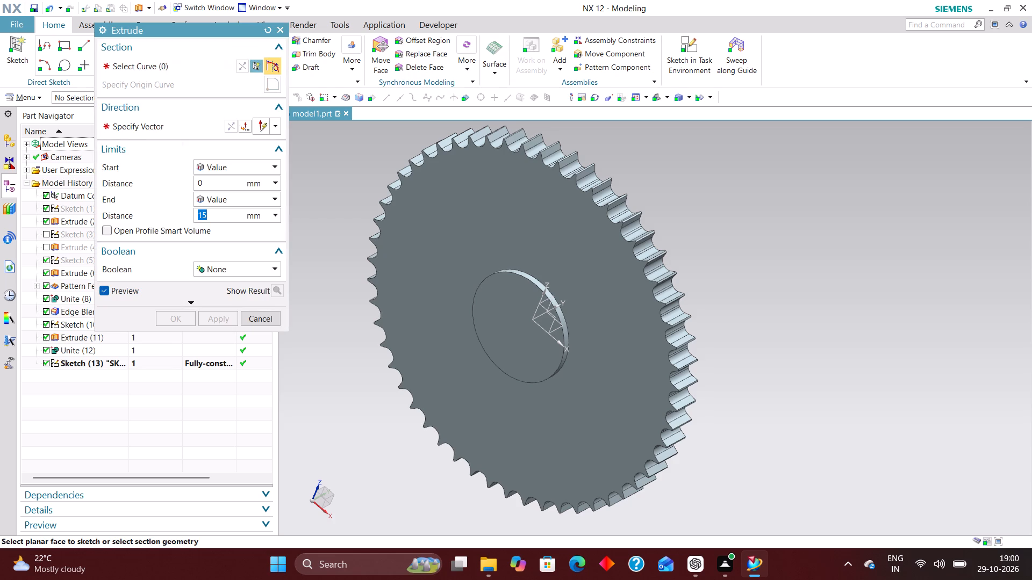
pyautogui.click(97, 364)
pyautogui.moveTo(848, 226); pyautogui.dragTo(797, 206, button='middle')
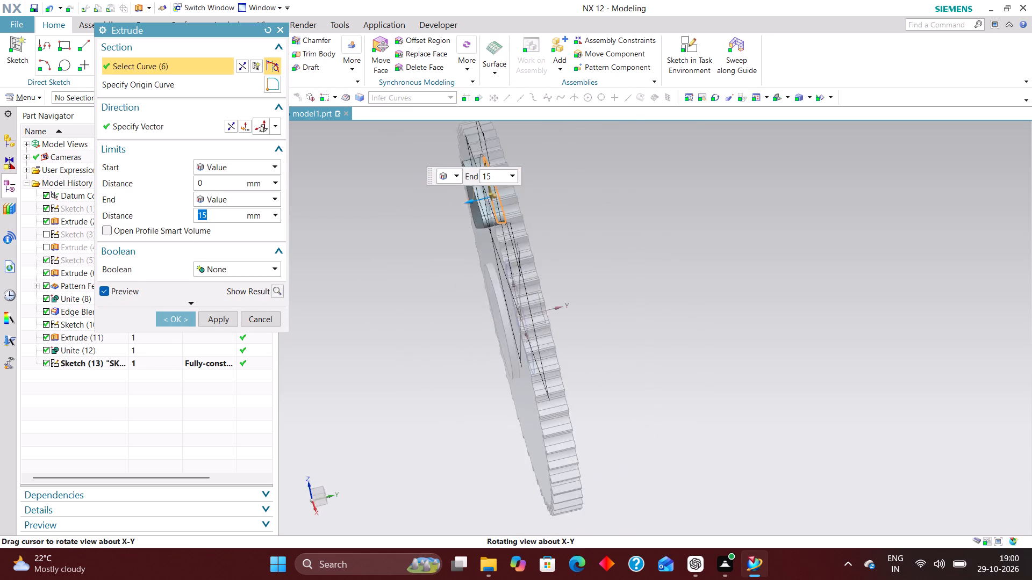
pyautogui.moveTo(797, 206); pyautogui.dragTo(796, 214, button='middle')
pyautogui.moveTo(799, 211); pyautogui.dragTo(679, 219, button='right')
pyautogui.scroll(3, 519, 182)
pyautogui.scroll(-4, 546, 312)
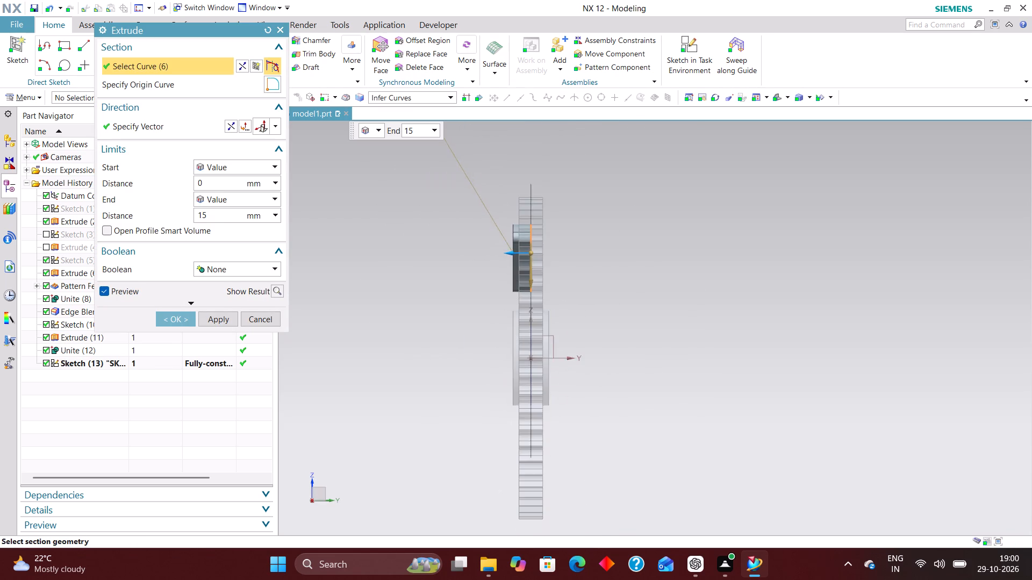
pyautogui.scroll(3, 520, 200)
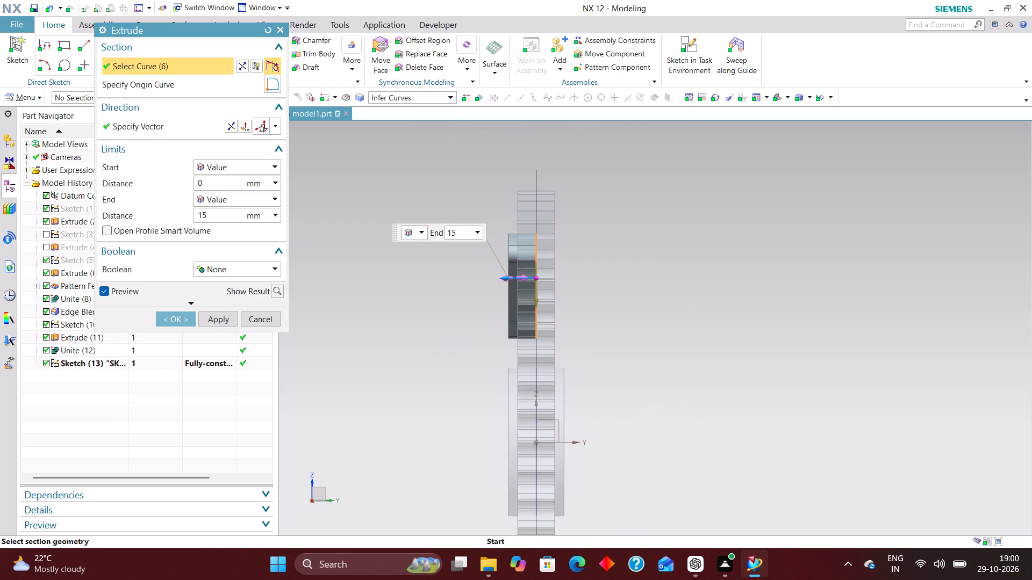
pyautogui.moveTo(535, 279); pyautogui.dragTo(580, 280)
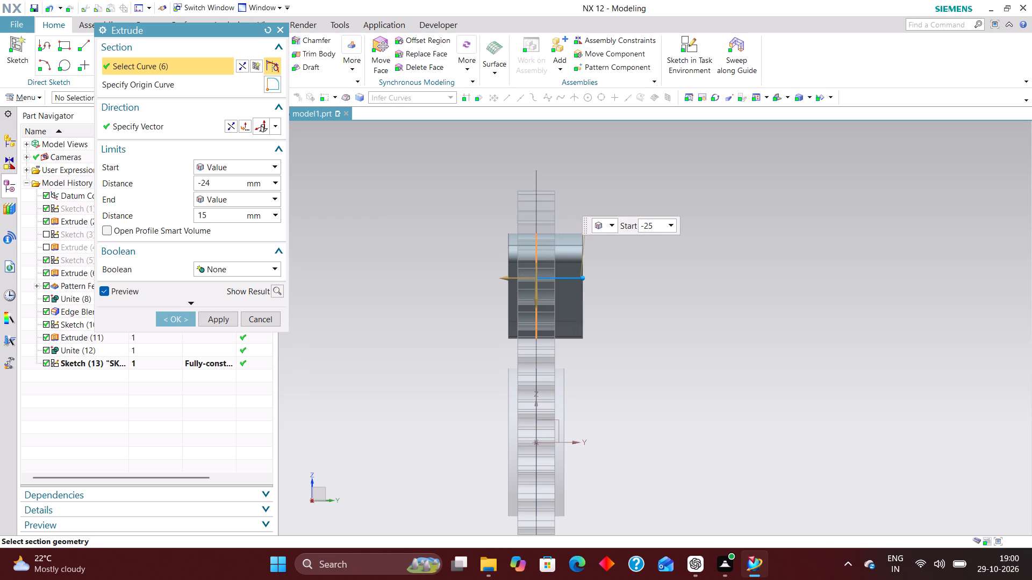
pyautogui.moveTo(580, 280); pyautogui.dragTo(577, 279)
pyautogui.moveTo(507, 278); pyautogui.dragTo(499, 277)
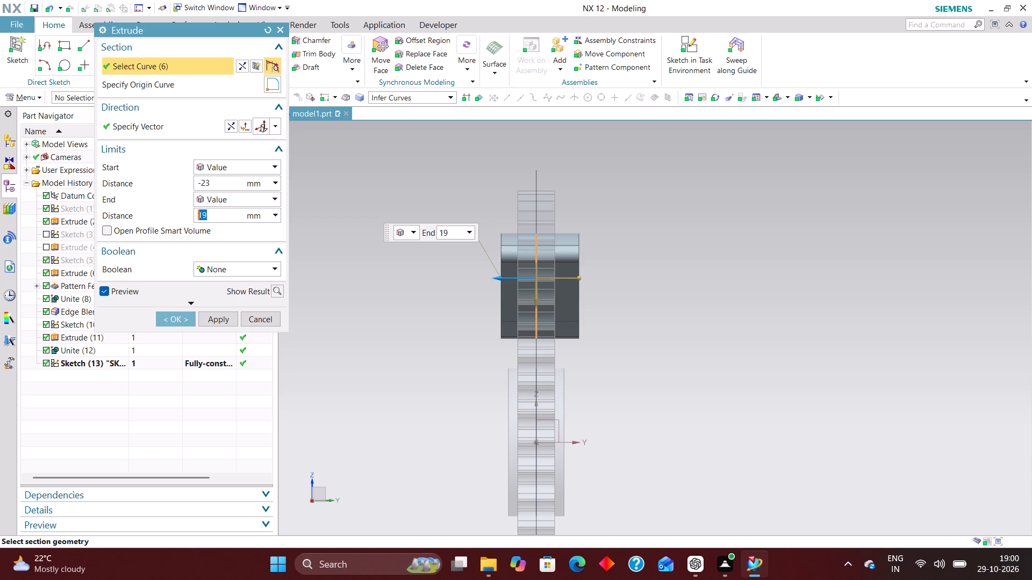
pyautogui.click(174, 319)
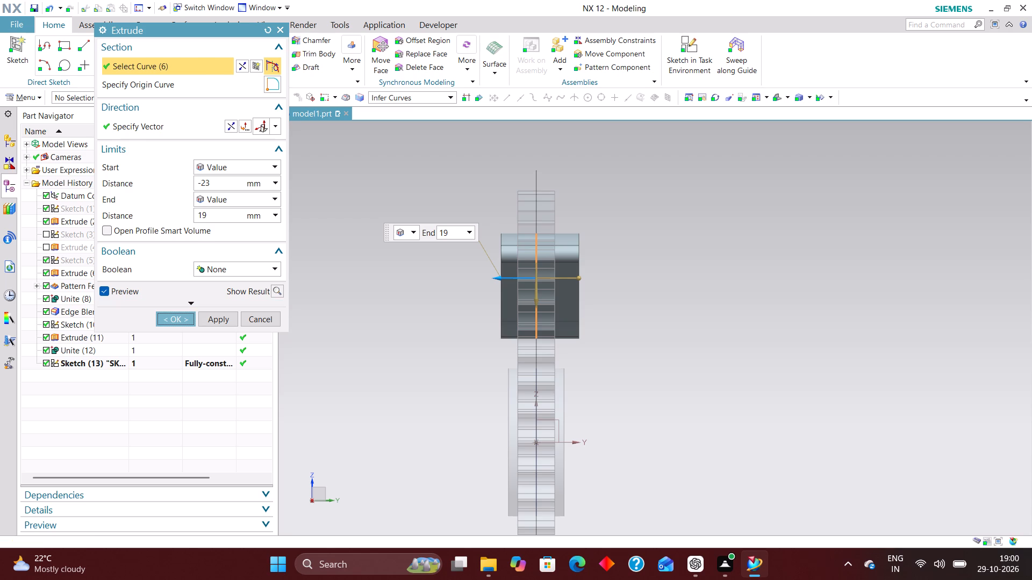
# Pattern the extruded three-sided block circularly about the datum Y axis with count 6 and pitch angle 360/6.
pyautogui.moveTo(450, 334); pyautogui.dragTo(467, 347, button='middle')
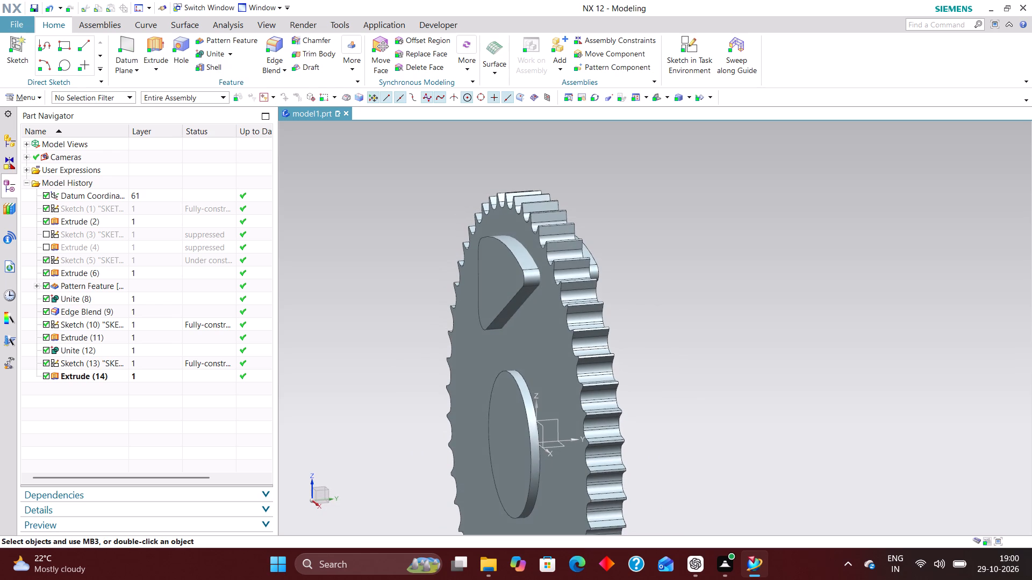
pyautogui.scroll(-1, 417, 164)
pyautogui.moveTo(434, 212); pyautogui.dragTo(458, 210, button='middle')
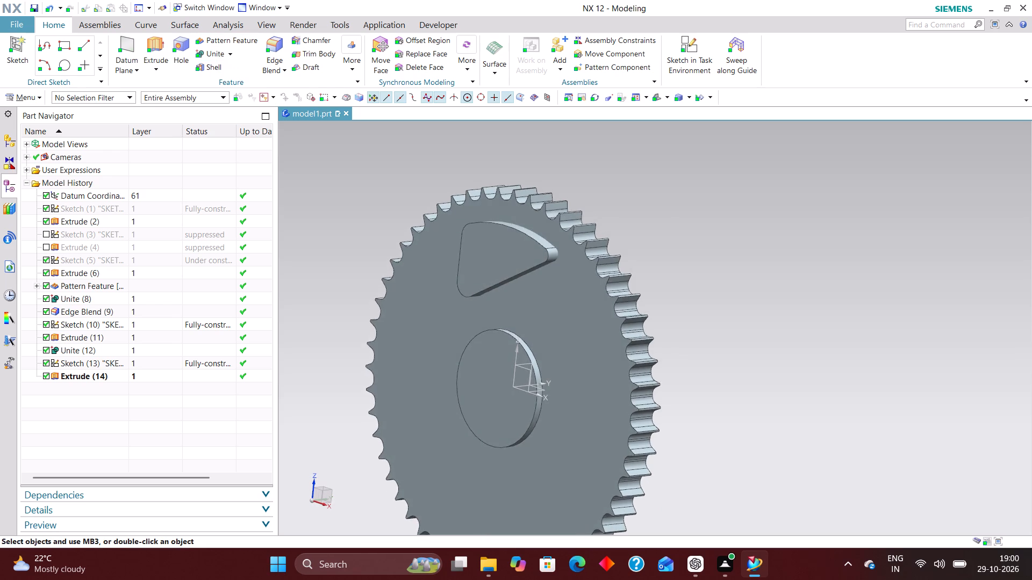
pyautogui.scroll(-3, 679, 231)
pyautogui.moveTo(733, 306); pyautogui.dragTo(749, 311, button='middle')
pyautogui.scroll(1, 749, 308)
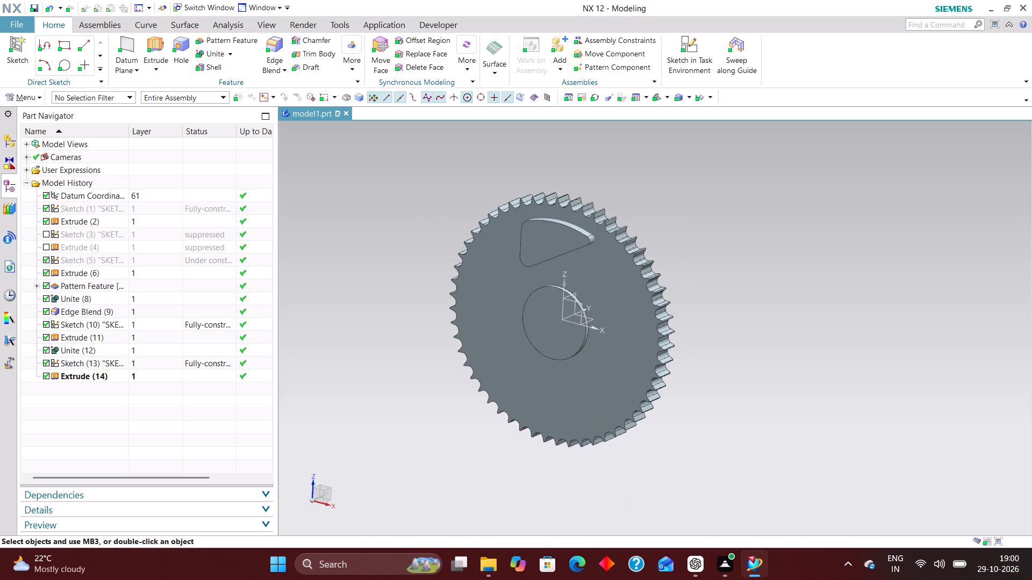
pyautogui.click(234, 42)
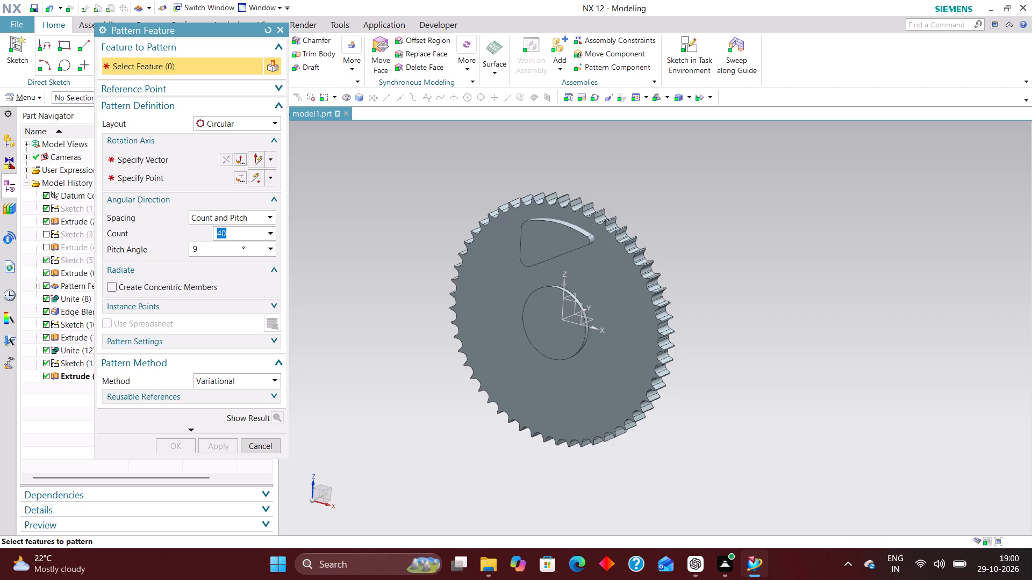
pyautogui.click(525, 237)
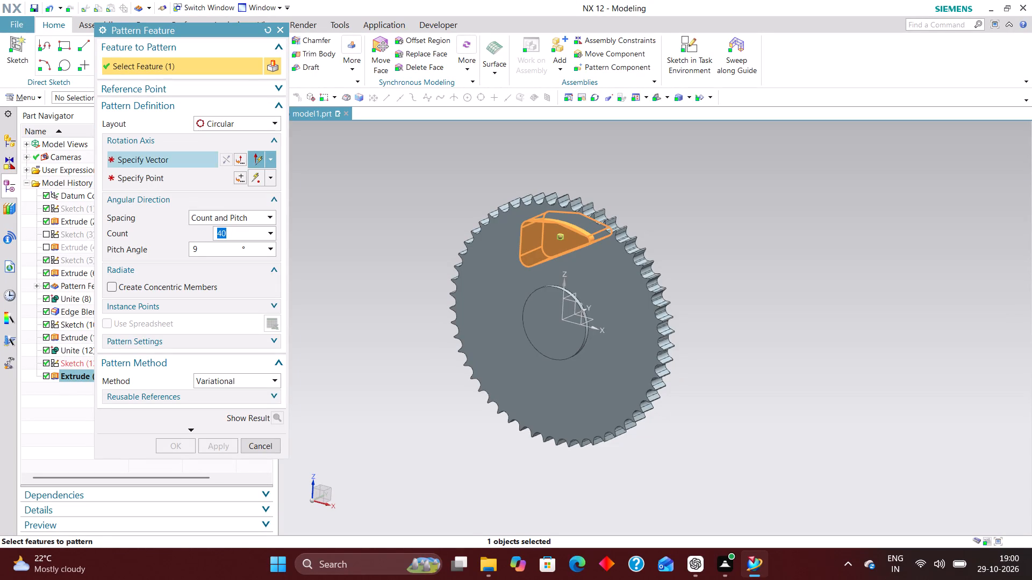
pyautogui.click(145, 157)
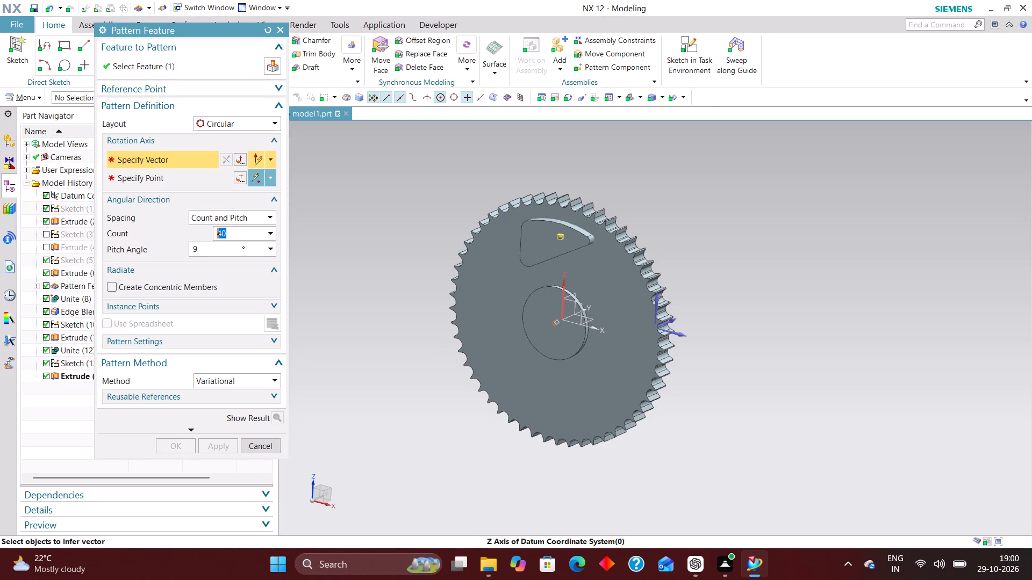
pyautogui.click(570, 315)
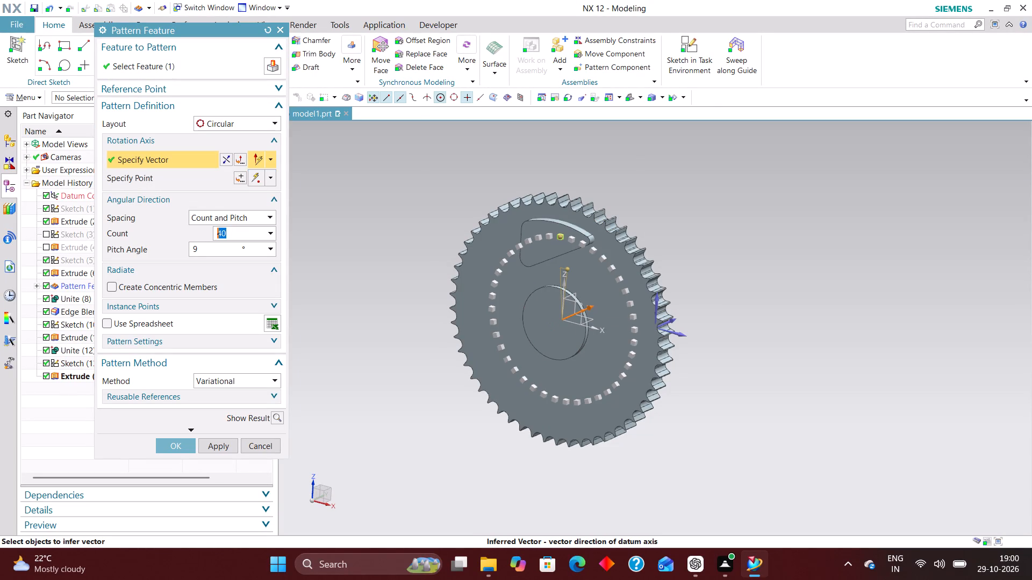
pyautogui.press('5')
pyautogui.press('Return')
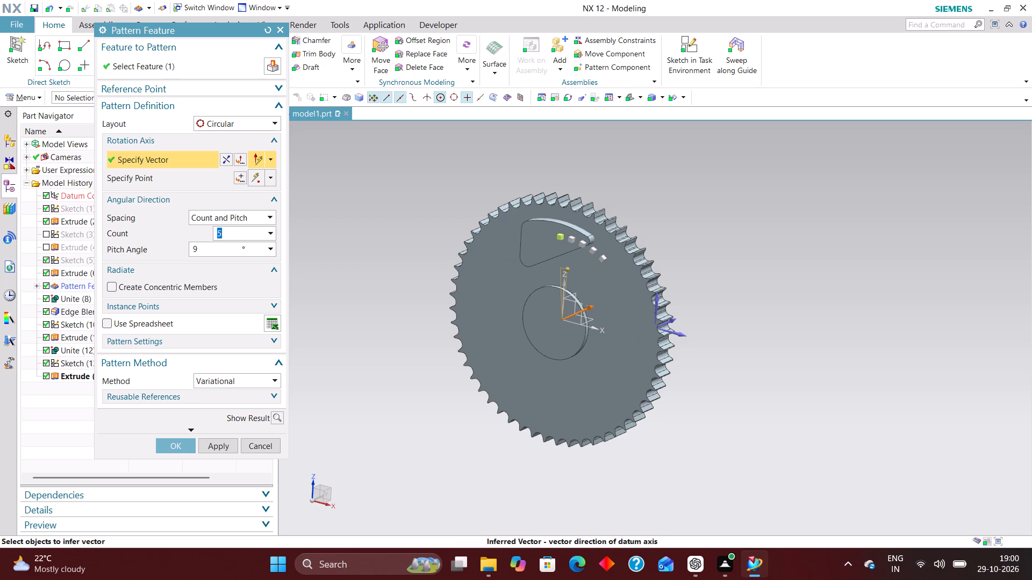
pyautogui.press('6')
pyautogui.press('Return')
pyautogui.moveTo(204, 253); pyautogui.dragTo(183, 253)
pyautogui.write('360/6')
pyautogui.press('Return')
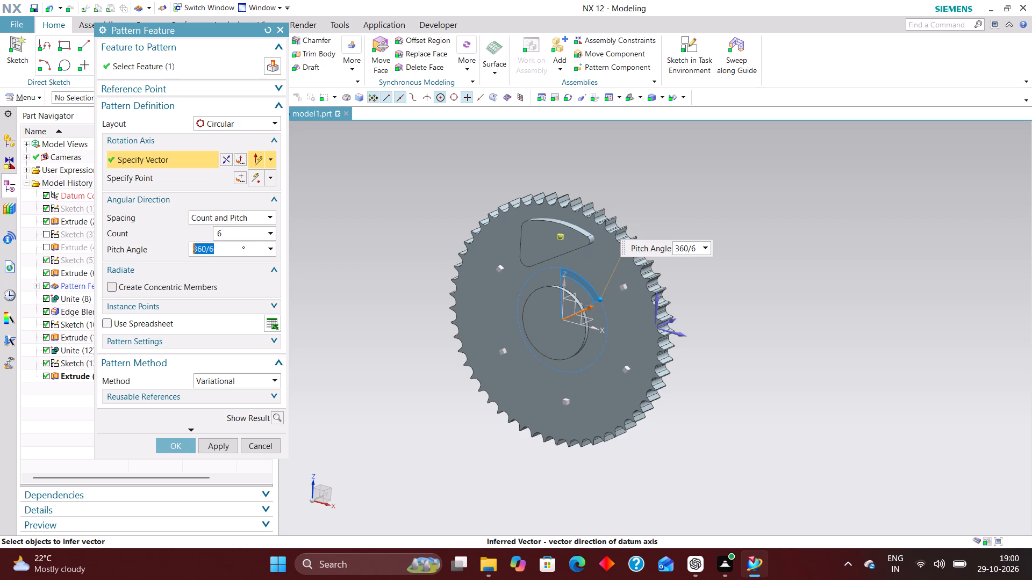
pyautogui.click(177, 440)
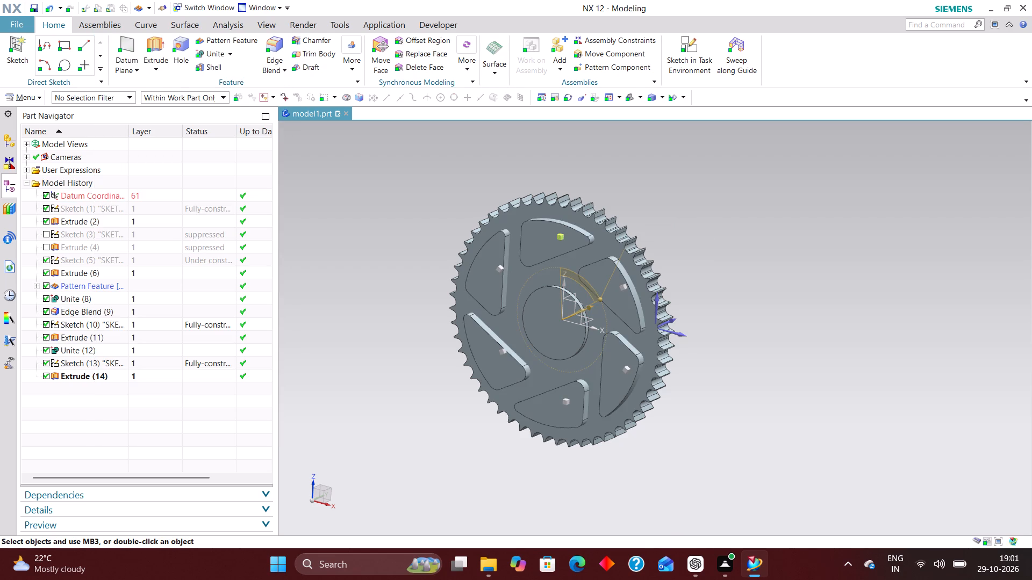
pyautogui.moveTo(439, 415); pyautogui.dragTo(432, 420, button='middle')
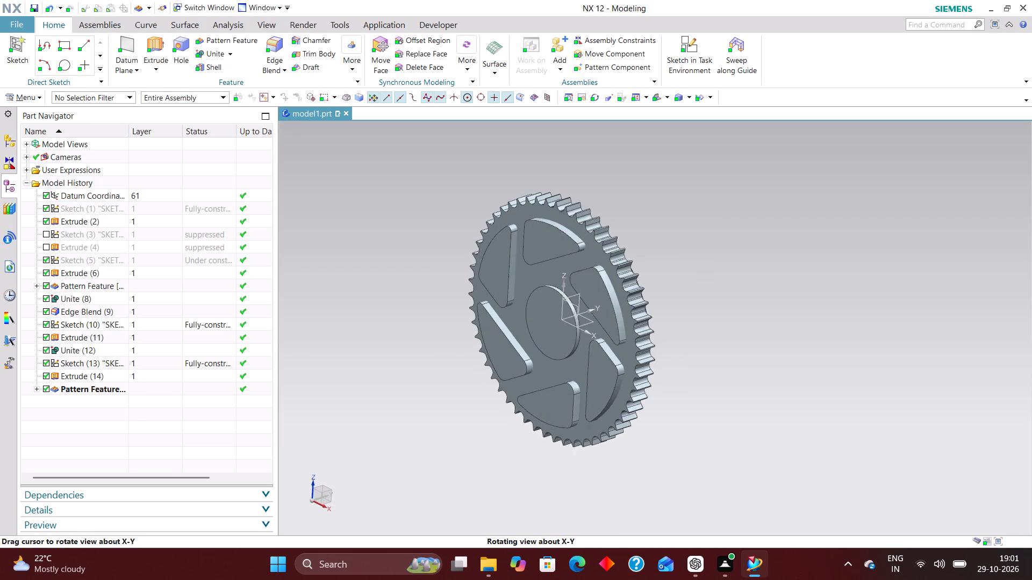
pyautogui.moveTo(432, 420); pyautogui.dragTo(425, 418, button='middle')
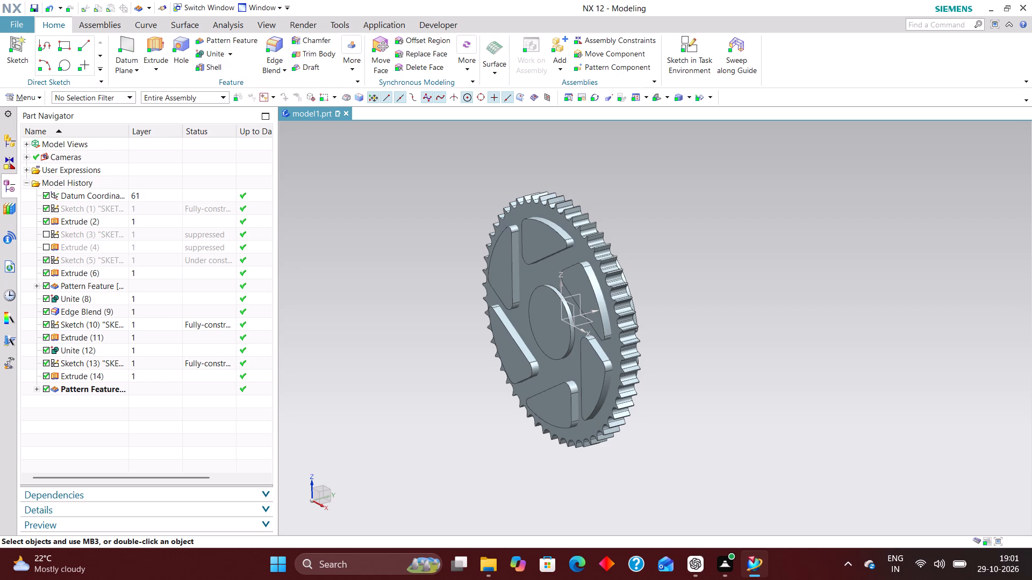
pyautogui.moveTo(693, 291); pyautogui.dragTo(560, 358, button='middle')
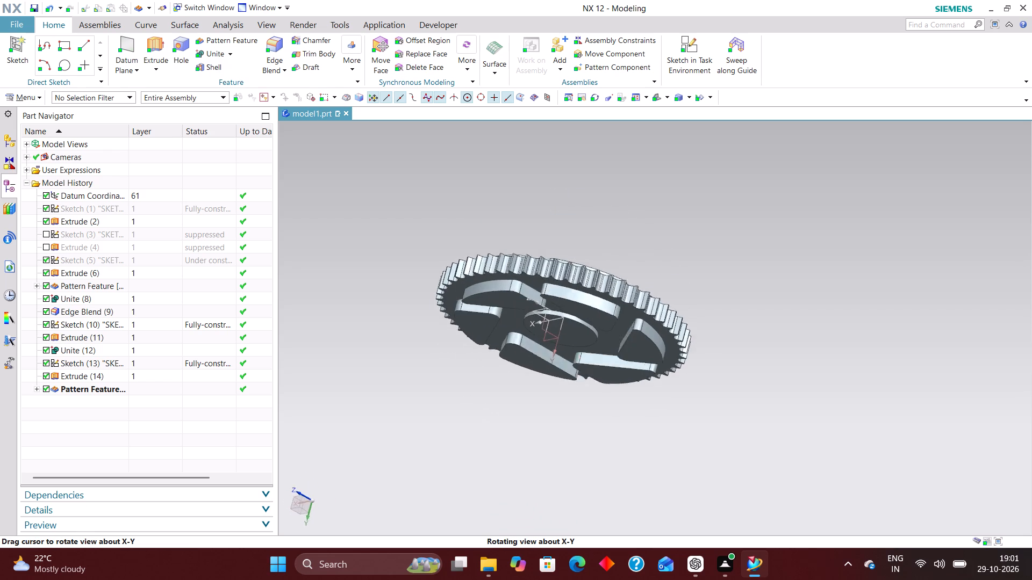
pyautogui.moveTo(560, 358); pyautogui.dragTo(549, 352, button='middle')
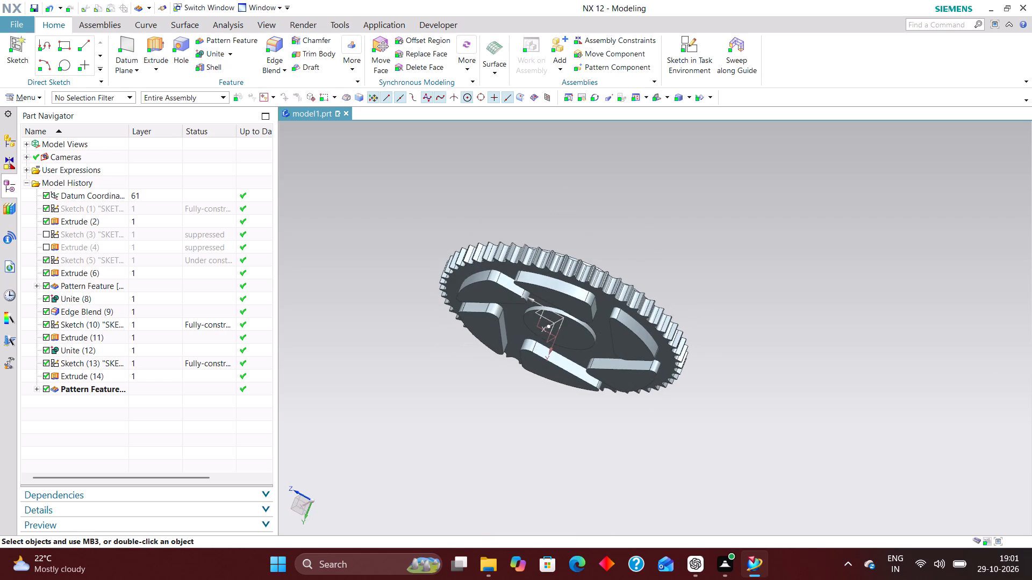
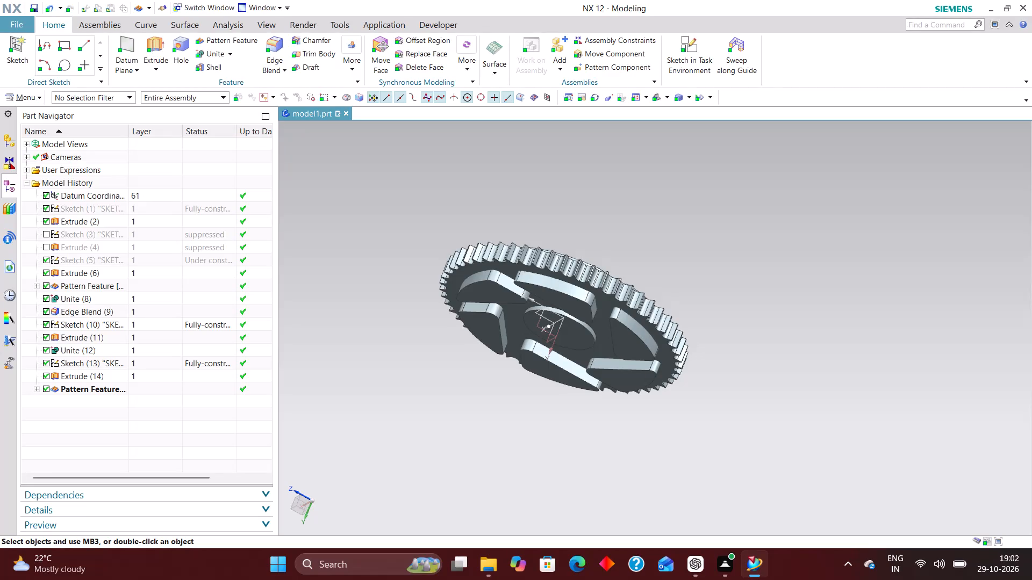
# Inspect the six patterned three-sided blocks and how they pass through the wheel from both sides.
pyautogui.moveTo(680, 367); pyautogui.dragTo(660, 200, button='middle')
pyautogui.scroll(1, 660, 199)
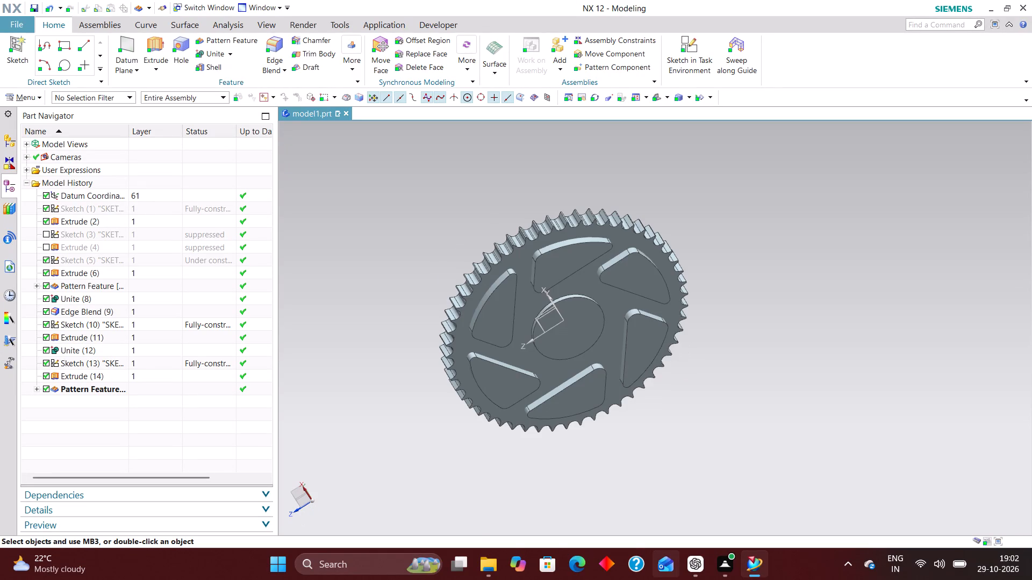
pyautogui.moveTo(715, 342); pyautogui.dragTo(653, 342, button='middle')
pyautogui.scroll(1, 705, 332)
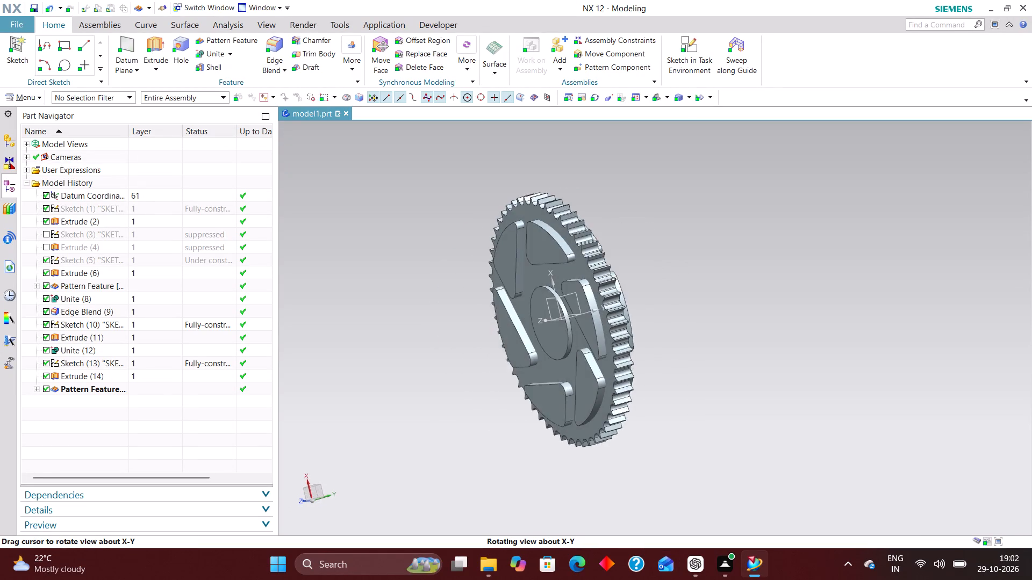
pyautogui.moveTo(653, 342); pyautogui.dragTo(657, 341, button='middle')
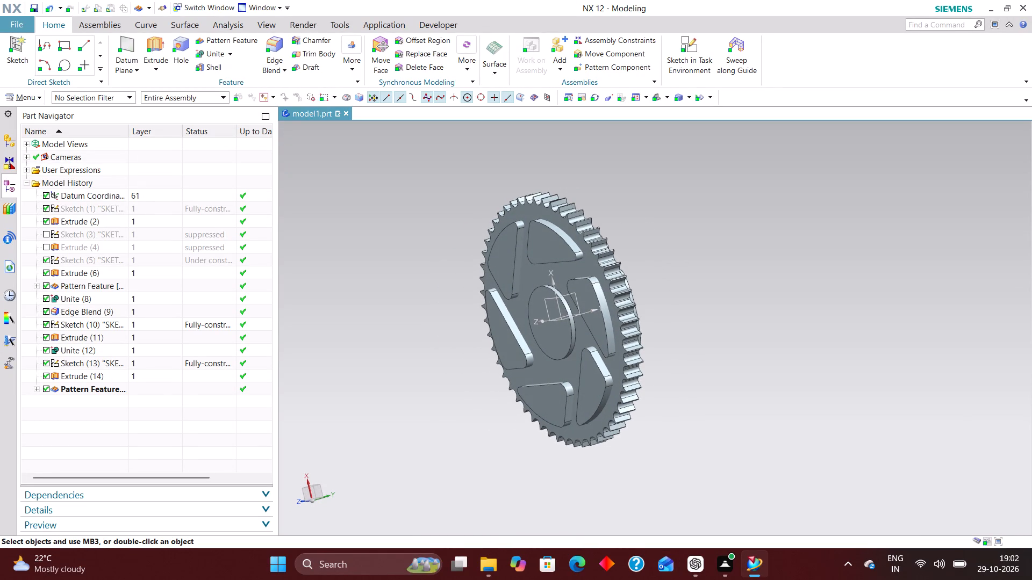
pyautogui.moveTo(666, 374); pyautogui.dragTo(647, 356, button='middle')
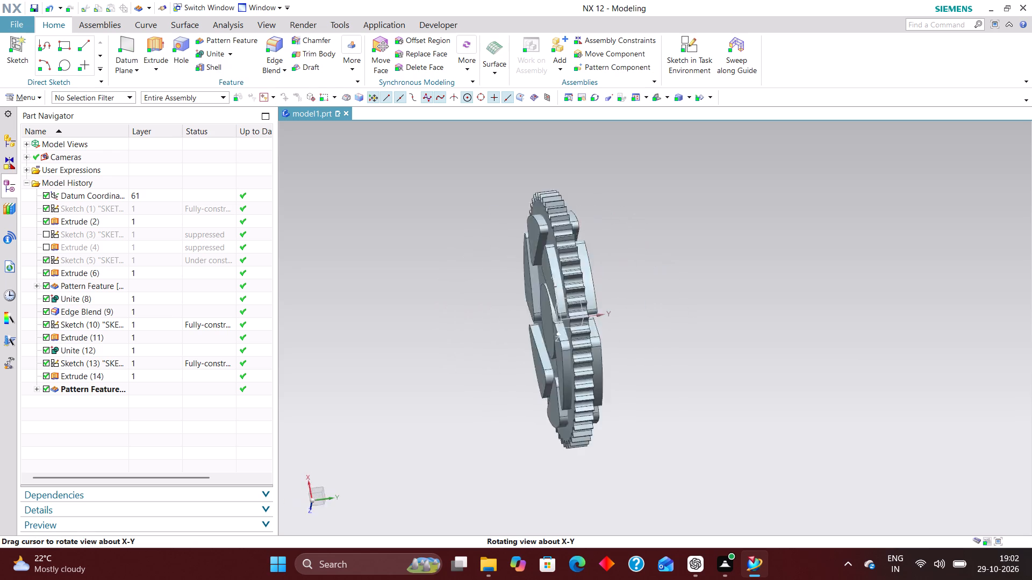
pyautogui.moveTo(647, 356); pyautogui.dragTo(678, 402, button='middle')
pyautogui.moveTo(675, 402); pyautogui.dragTo(661, 408, button='middle')
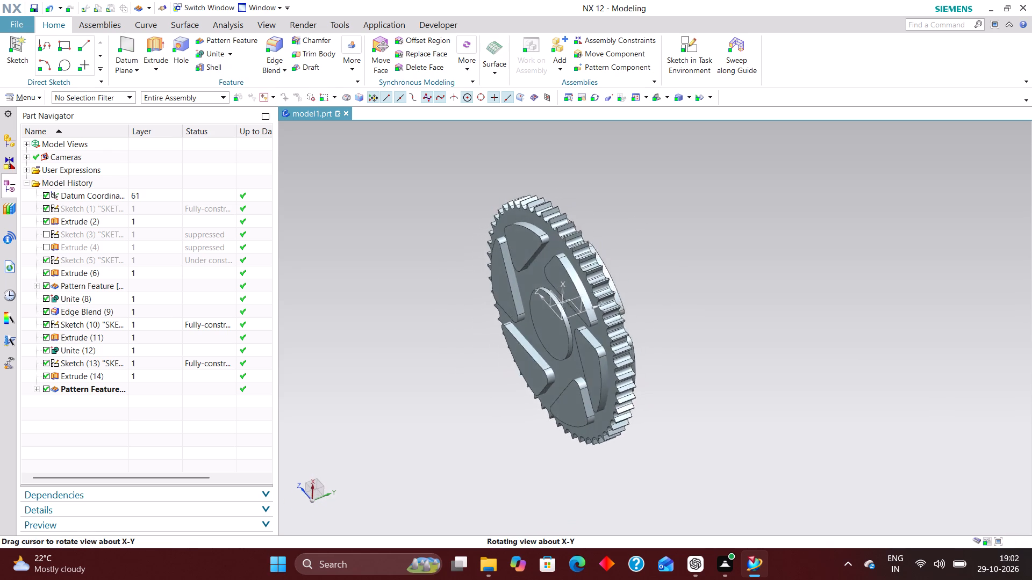
pyautogui.moveTo(661, 408); pyautogui.dragTo(669, 403, button='middle')
pyautogui.scroll(3, 535, 272)
pyautogui.scroll(-2, 581, 239)
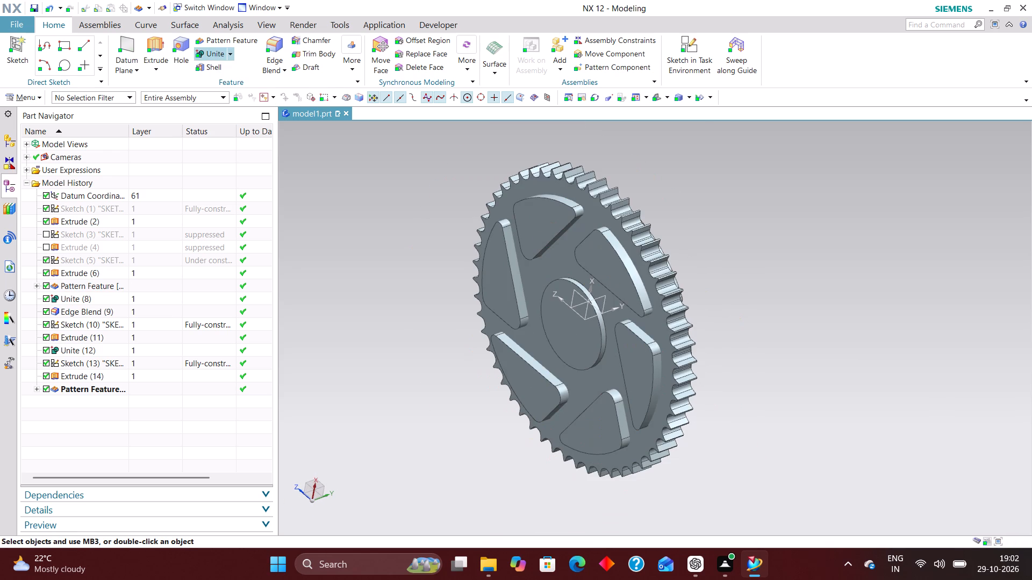
# Subtract all six three-sided blocks from the toothed wheel body to cut the openings through its web.
pyautogui.click(232, 53)
pyautogui.click(238, 80)
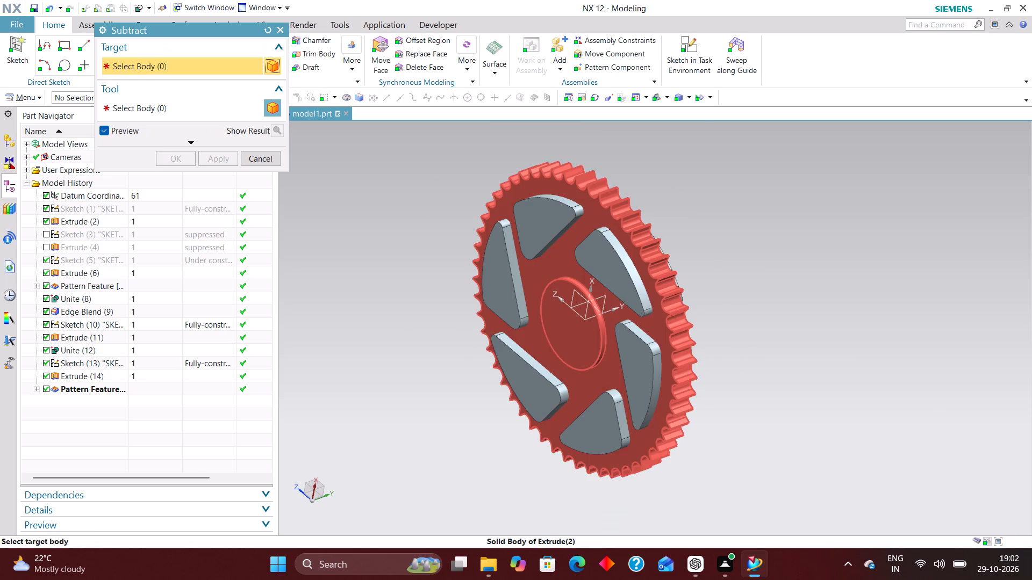
pyautogui.click(605, 194)
pyautogui.click(563, 210)
pyautogui.click(599, 267)
pyautogui.click(640, 364)
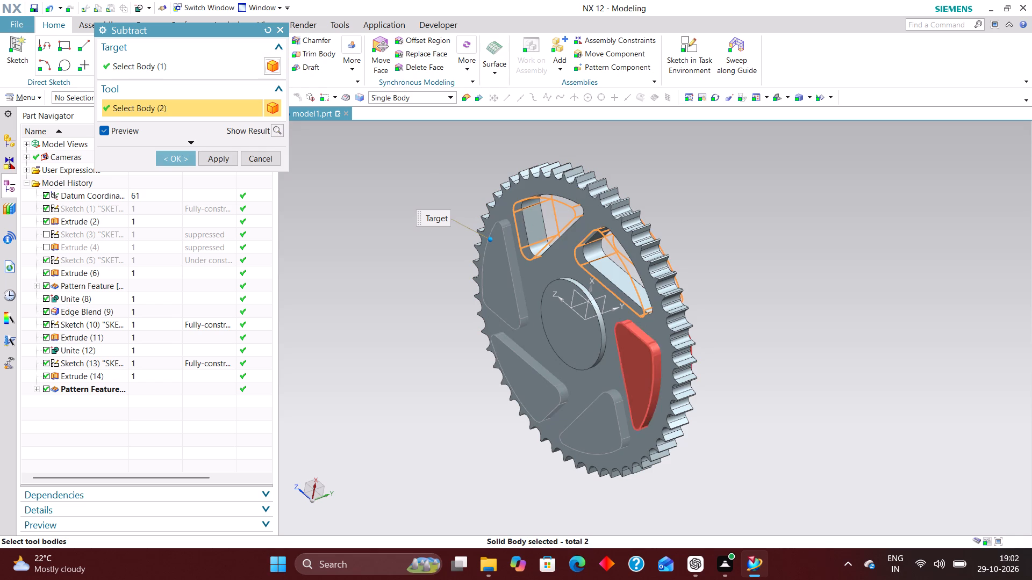
pyautogui.click(605, 423)
pyautogui.click(519, 398)
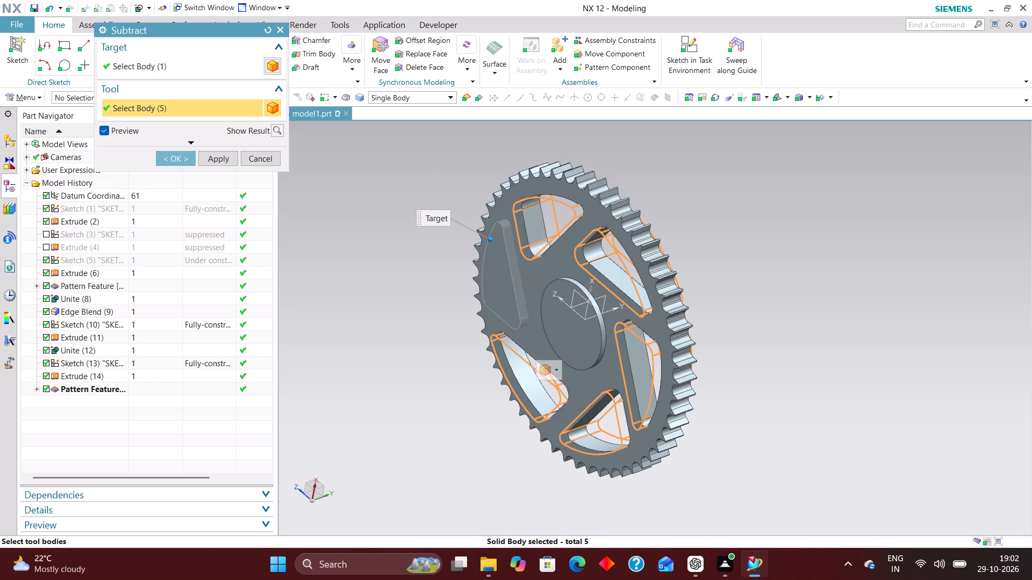
pyautogui.click(520, 298)
pyautogui.click(179, 160)
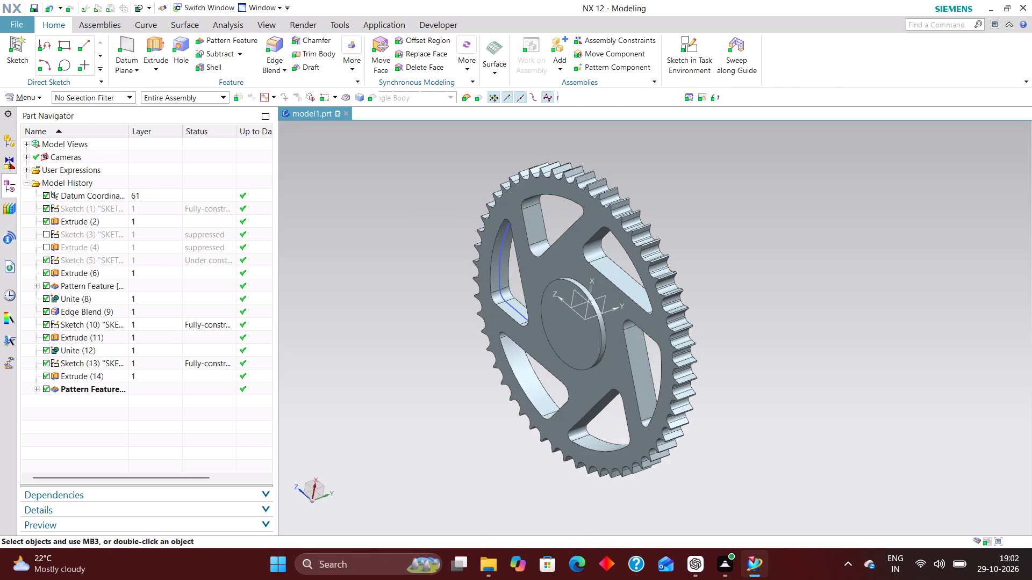
# Hide the sketch of the filleted three-sided profile still displayed in one of the wheel's openings.
pyautogui.moveTo(826, 298); pyautogui.dragTo(837, 287, button='middle')
pyautogui.scroll(1, 838, 285)
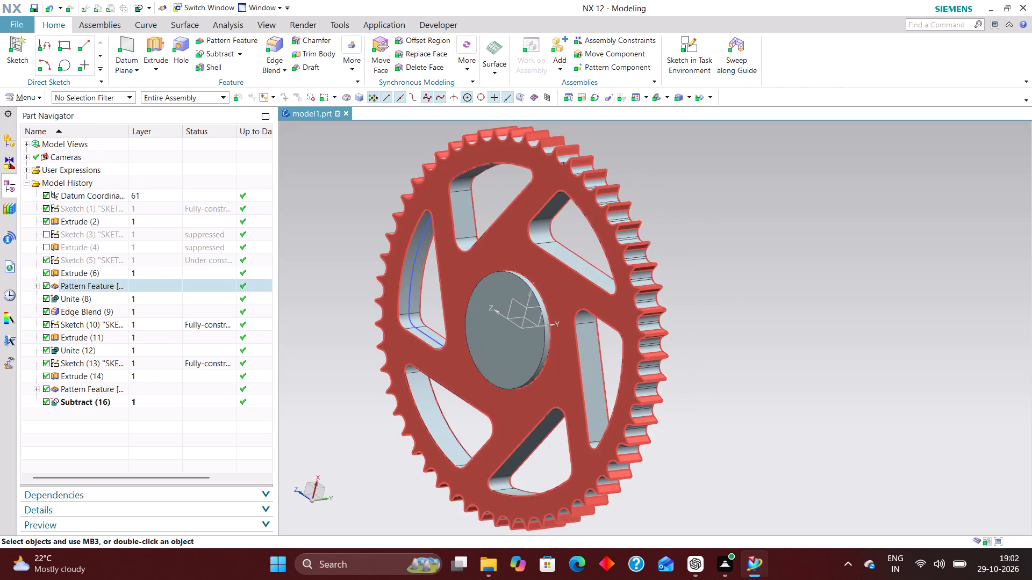
pyautogui.moveTo(414, 275); pyautogui.dragTo(409, 323, button='right')
# Examine the wheel's six openings, hub and teeth from several angles, ending in the isometric view.
pyautogui.scroll(-3, 883, 315)
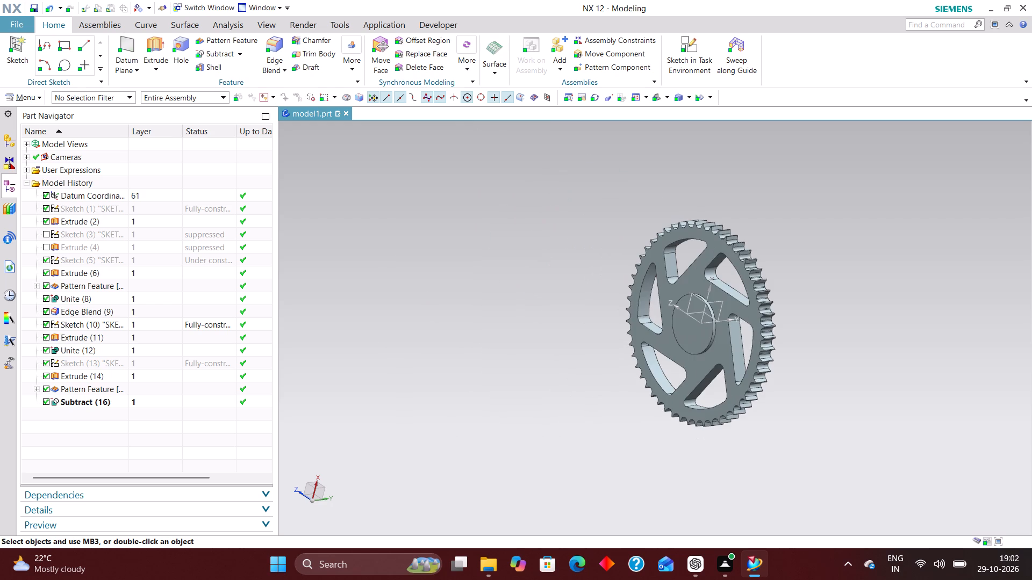
pyautogui.scroll(2, 747, 333)
pyautogui.moveTo(852, 346); pyautogui.dragTo(873, 360, button='middle')
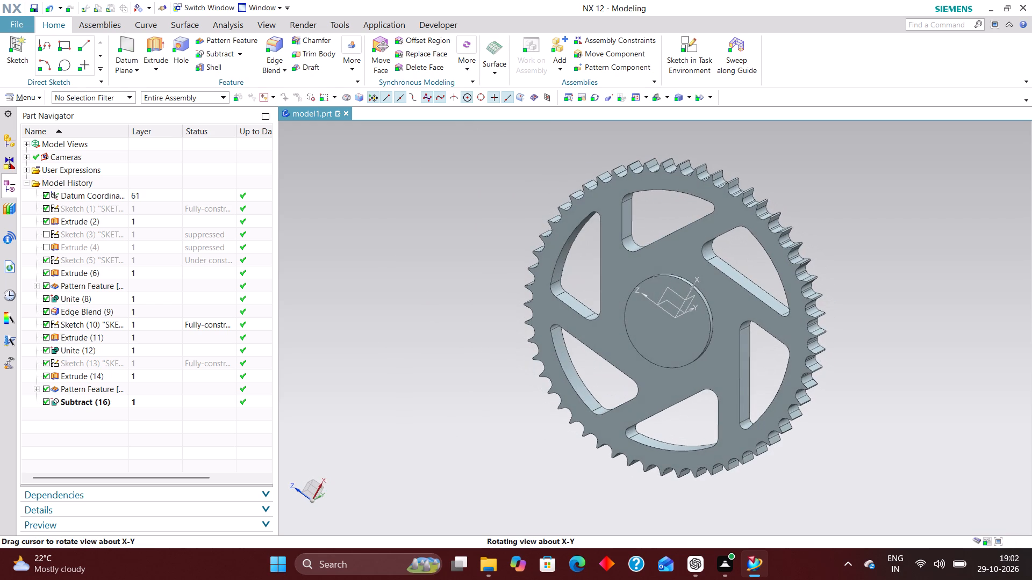
pyautogui.moveTo(873, 360); pyautogui.dragTo(869, 359, button='middle')
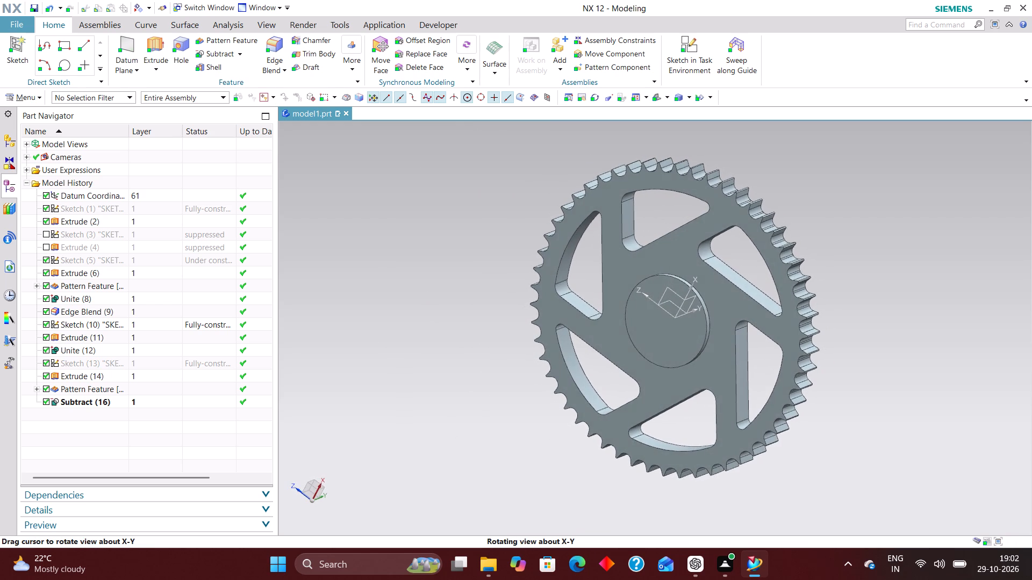
pyautogui.moveTo(869, 359); pyautogui.dragTo(878, 356, button='middle')
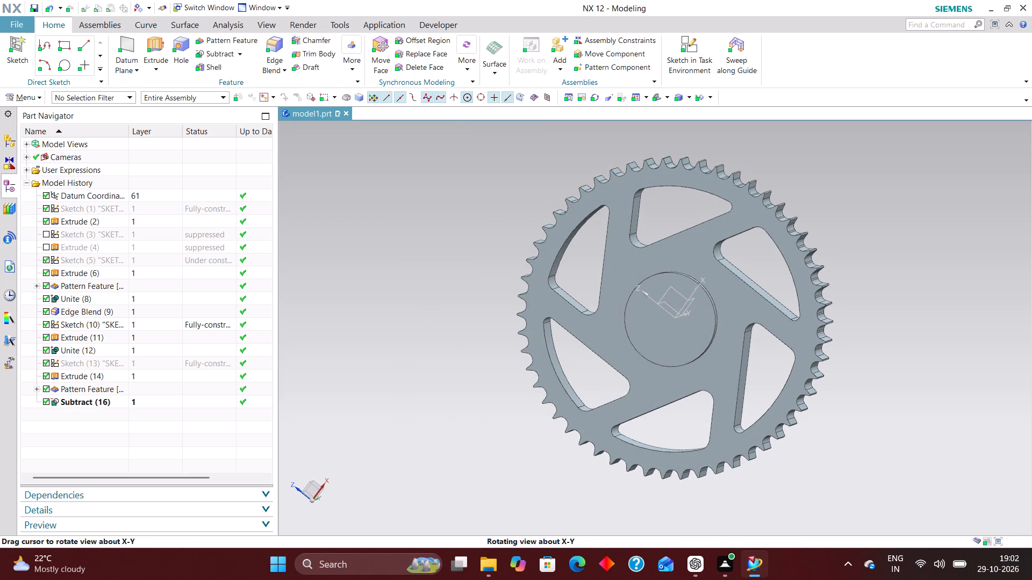
pyautogui.moveTo(878, 356); pyautogui.dragTo(872, 356, button='middle')
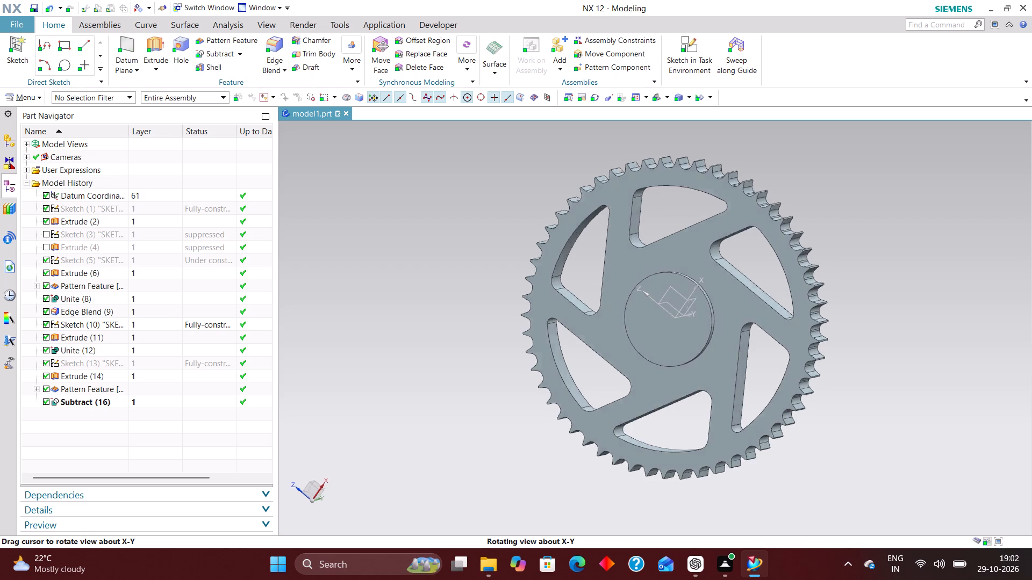
pyautogui.moveTo(872, 356); pyautogui.dragTo(805, 354, button='middle')
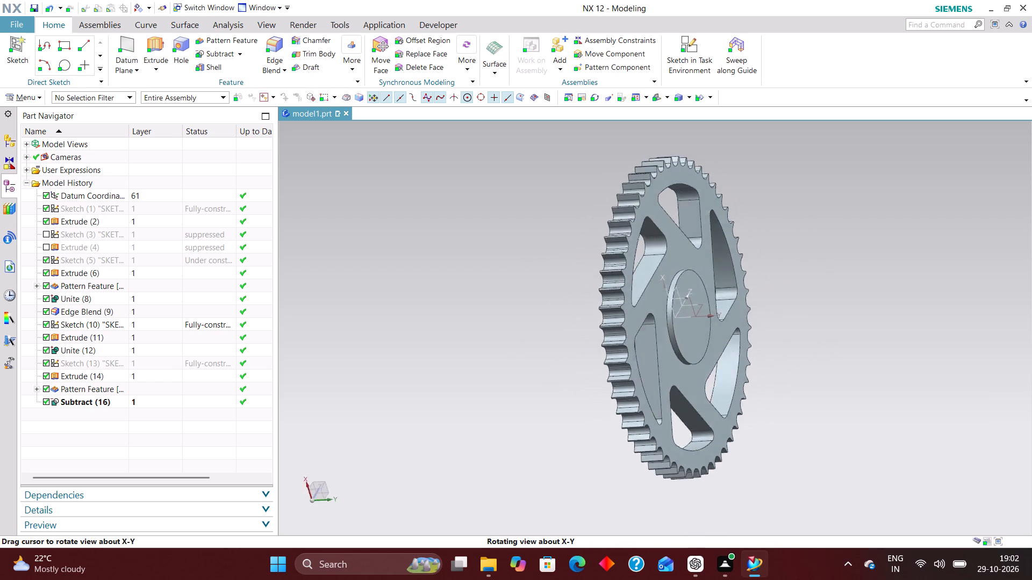
pyautogui.moveTo(805, 354); pyautogui.dragTo(838, 352, button='middle')
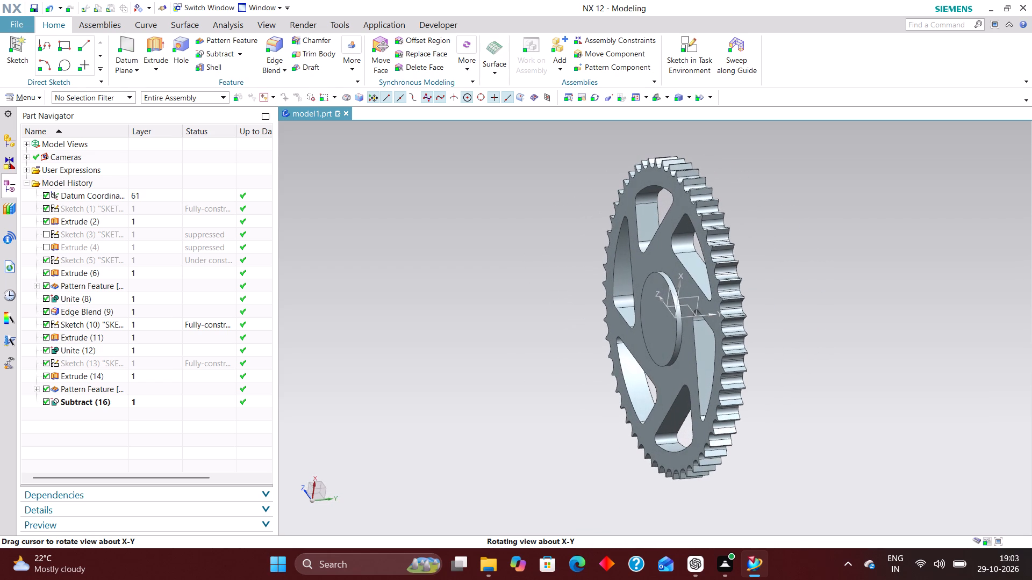
pyautogui.moveTo(838, 352); pyautogui.dragTo(839, 355, button='middle')
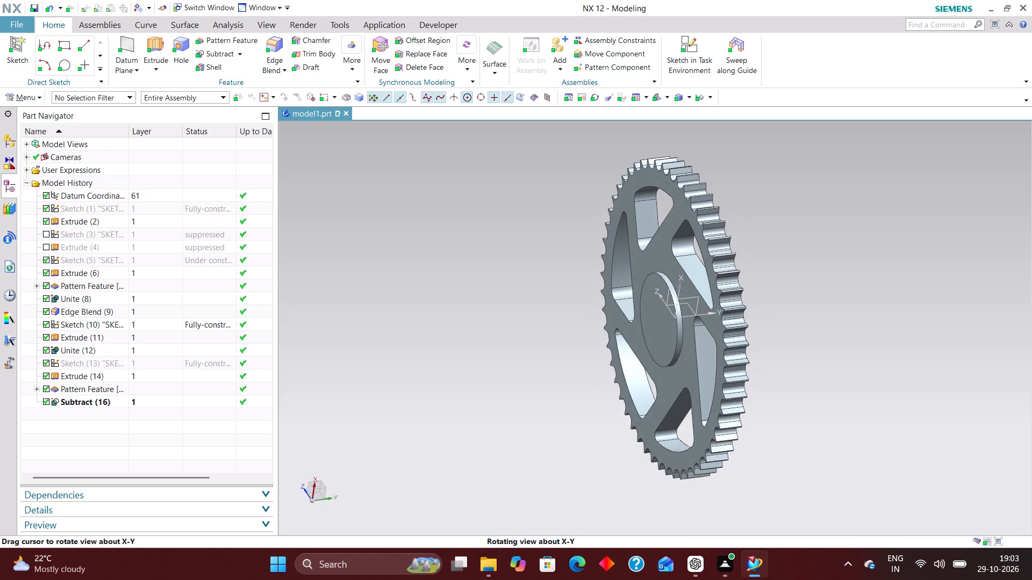
pyautogui.moveTo(839, 355); pyautogui.dragTo(848, 359, button='middle')
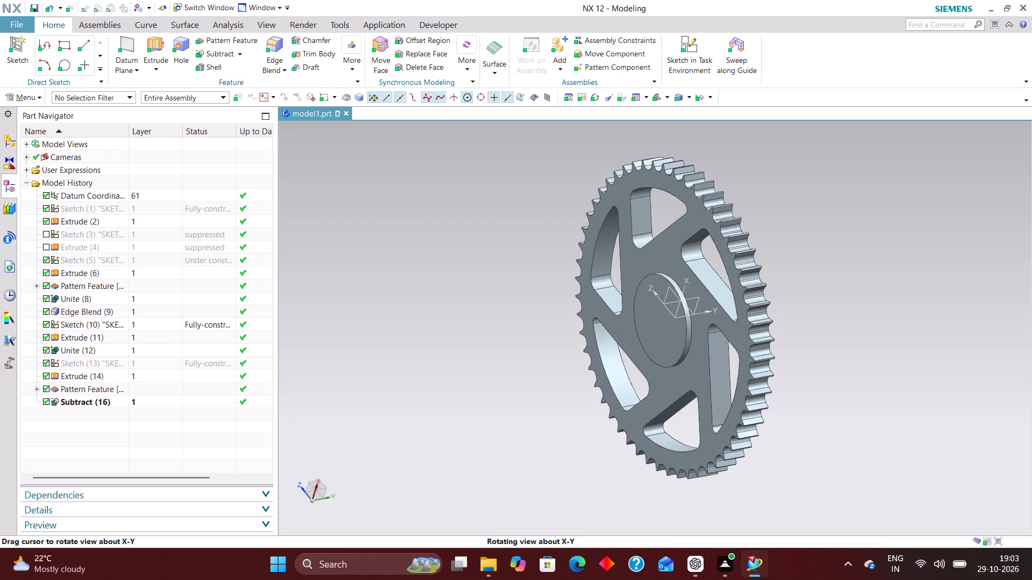
pyautogui.moveTo(848, 359); pyautogui.dragTo(832, 376, button='middle')
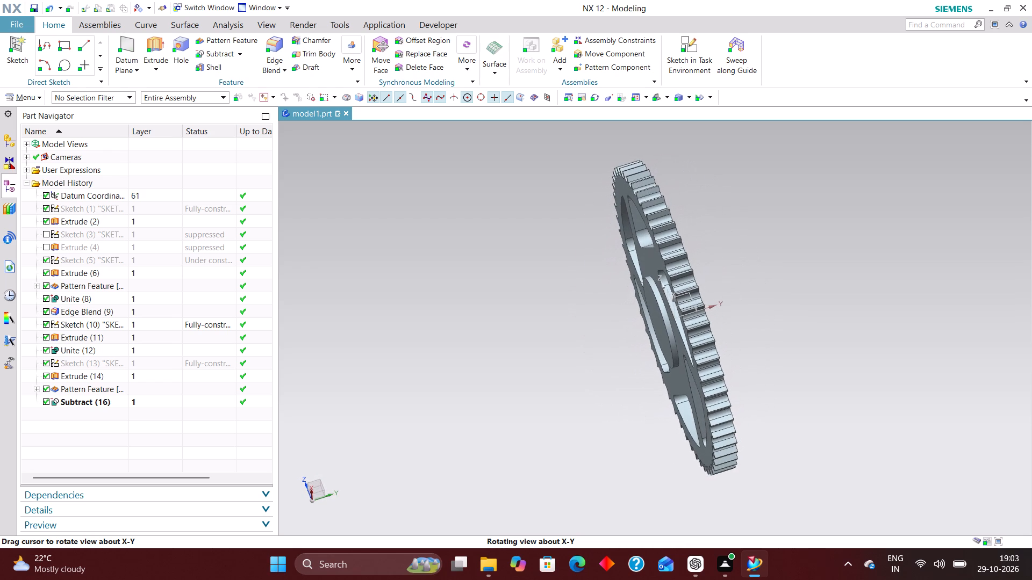
pyautogui.moveTo(832, 376); pyautogui.dragTo(829, 376, button='middle')
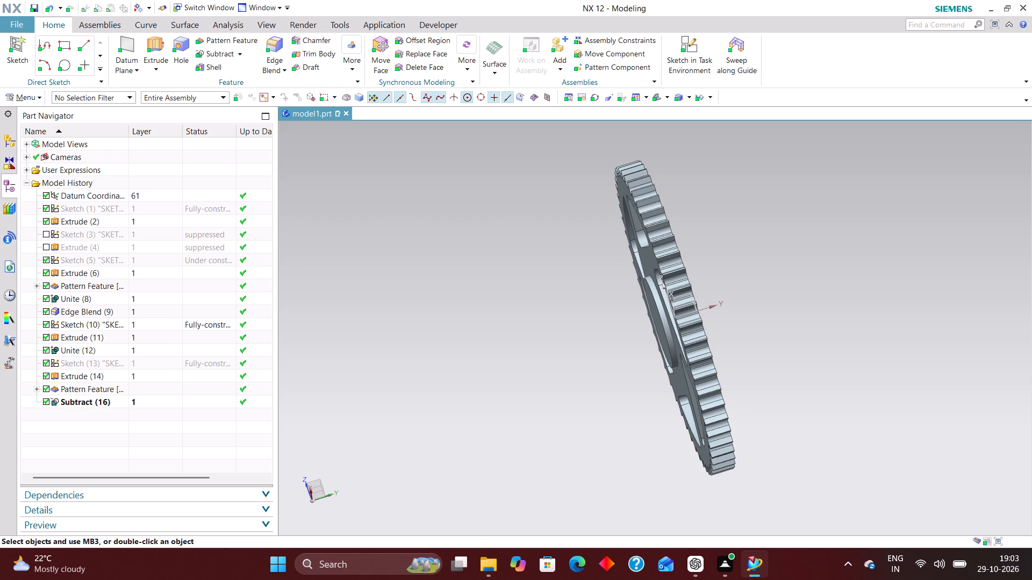
pyautogui.press('End')
pyautogui.press('End')
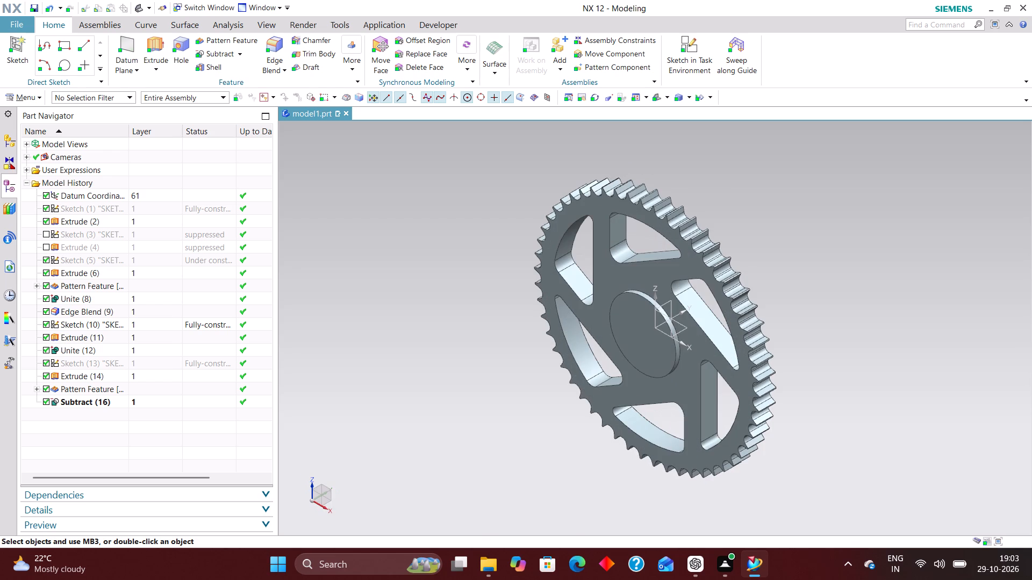
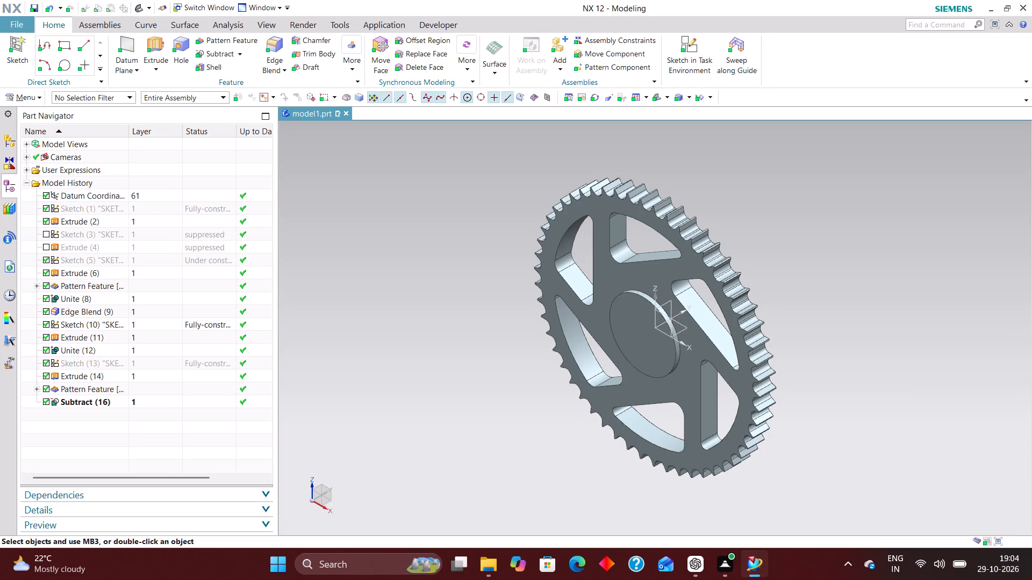
# Examine the wheel's web face, hub, openings and teeth from several angles and at closer range.
pyautogui.moveTo(768, 309); pyautogui.dragTo(802, 237, button='middle')
pyautogui.moveTo(802, 237); pyautogui.dragTo(802, 236, button='middle')
pyautogui.moveTo(796, 335); pyautogui.dragTo(816, 385, button='middle')
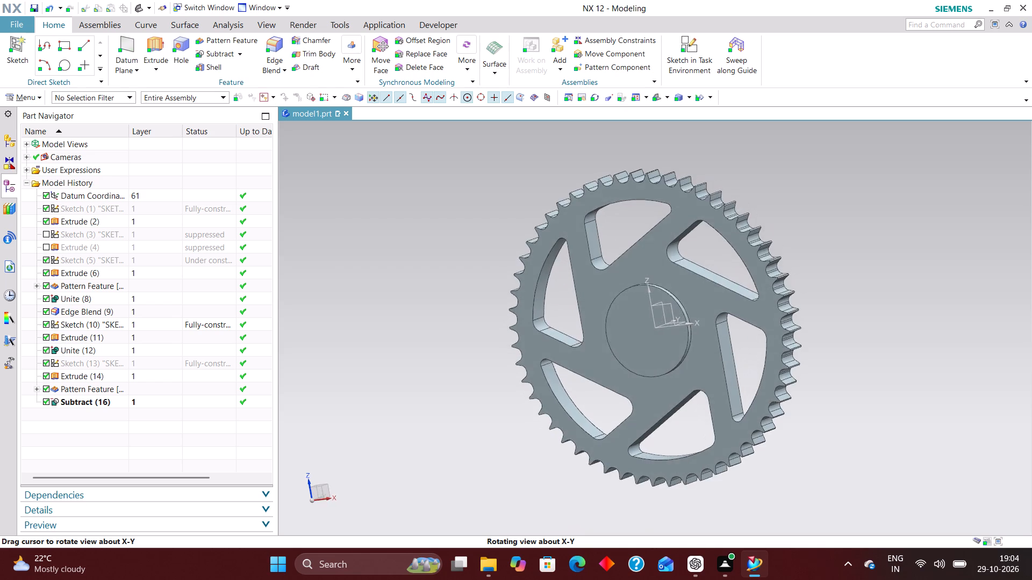
pyautogui.moveTo(816, 385); pyautogui.dragTo(815, 381, button='middle')
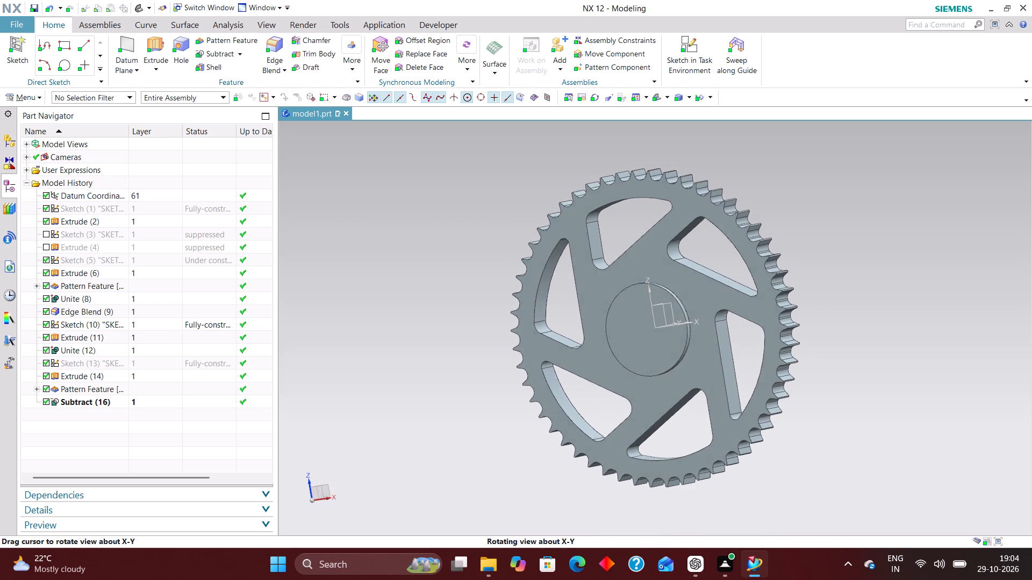
pyautogui.moveTo(815, 381); pyautogui.dragTo(816, 381, button='middle')
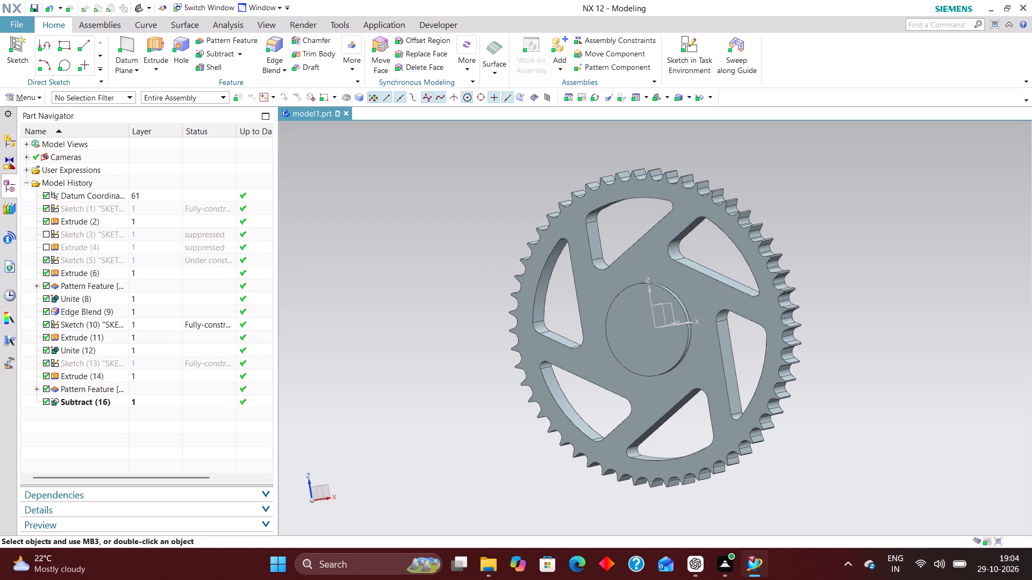
pyautogui.scroll(-2, 863, 347)
pyautogui.scroll(1, 849, 345)
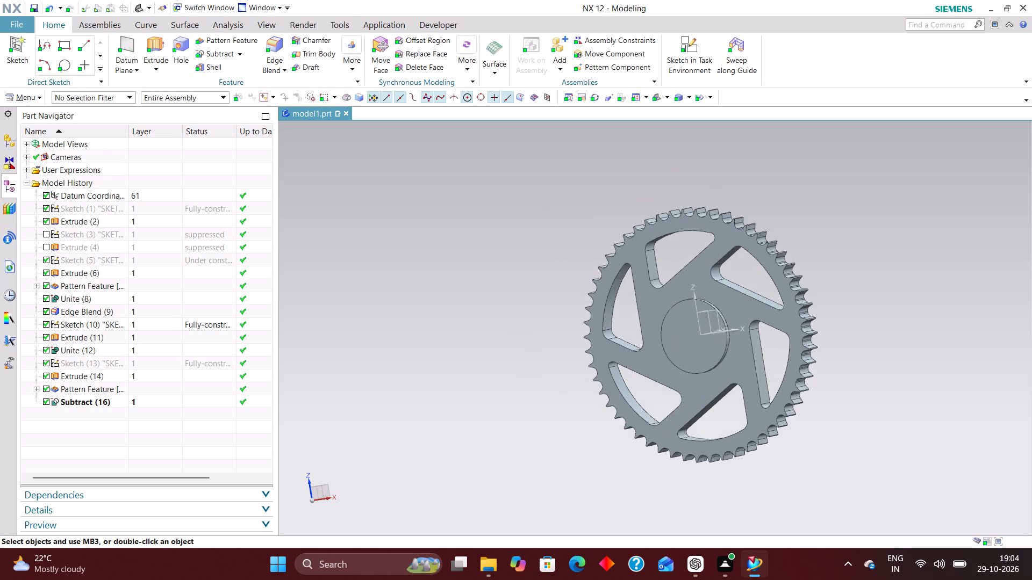
pyautogui.scroll(1, 849, 345)
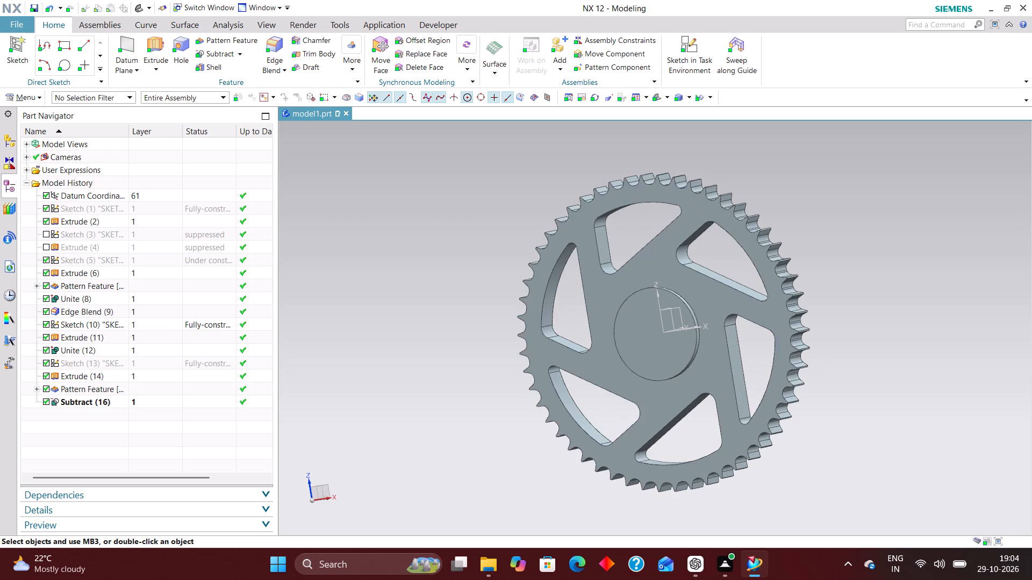
pyautogui.scroll(2, 800, 309)
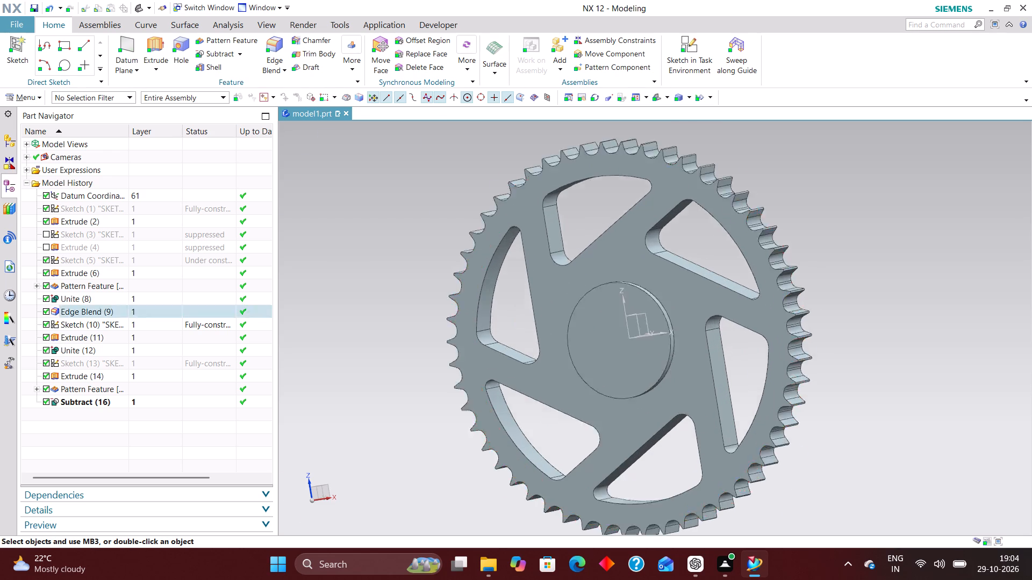
pyautogui.scroll(2, 804, 311)
pyautogui.scroll(-5, 830, 337)
pyautogui.scroll(3, 802, 367)
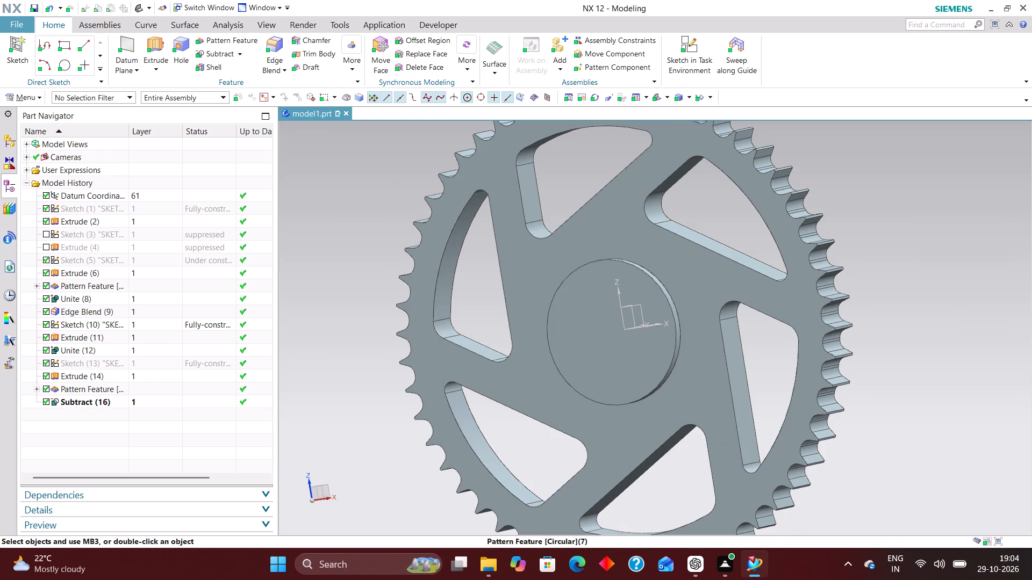
pyautogui.scroll(-2, 901, 412)
pyautogui.scroll(2, 883, 375)
pyautogui.moveTo(909, 389); pyautogui.dragTo(901, 395, button='middle')
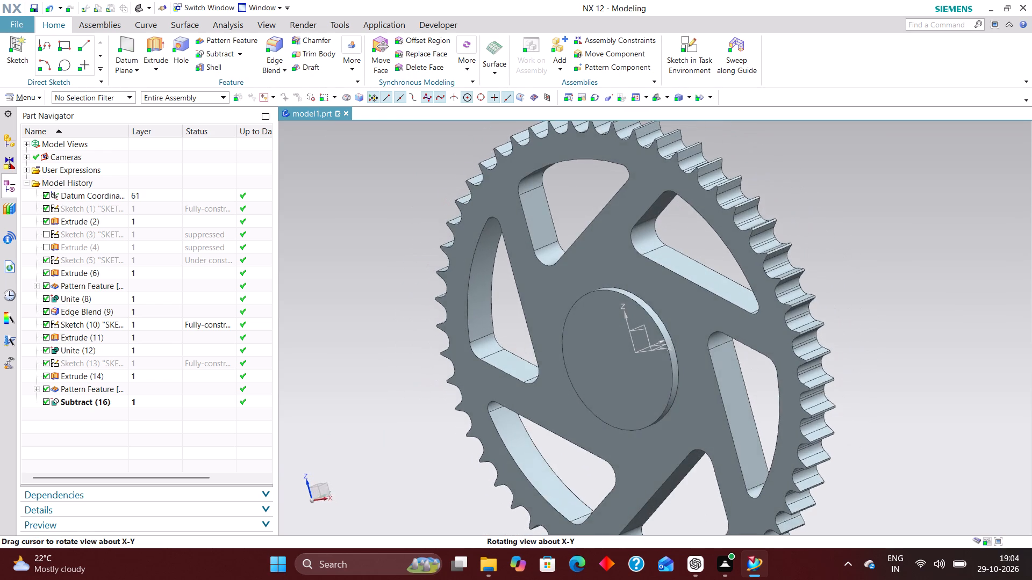
pyautogui.moveTo(901, 395); pyautogui.dragTo(905, 395, button='middle')
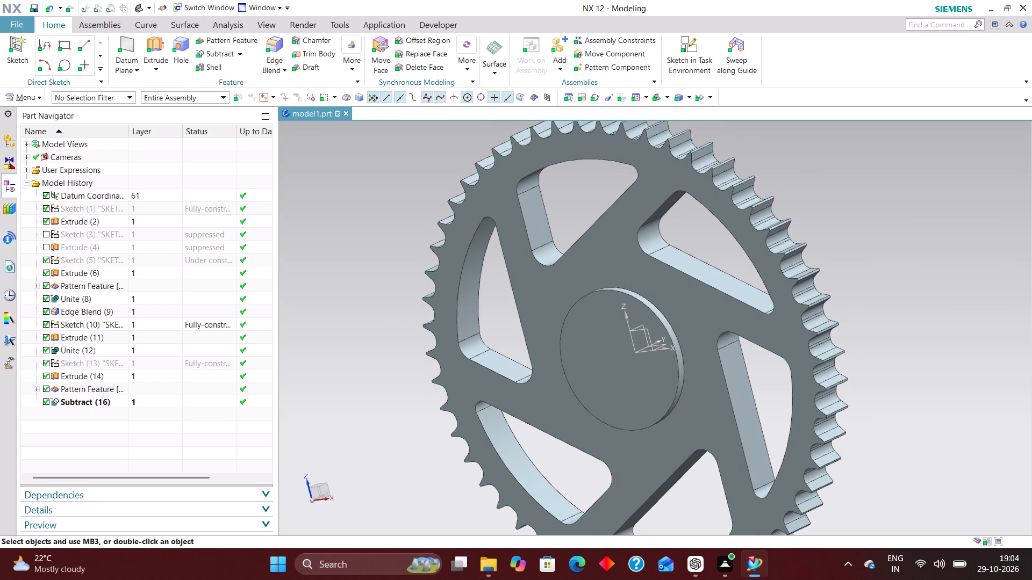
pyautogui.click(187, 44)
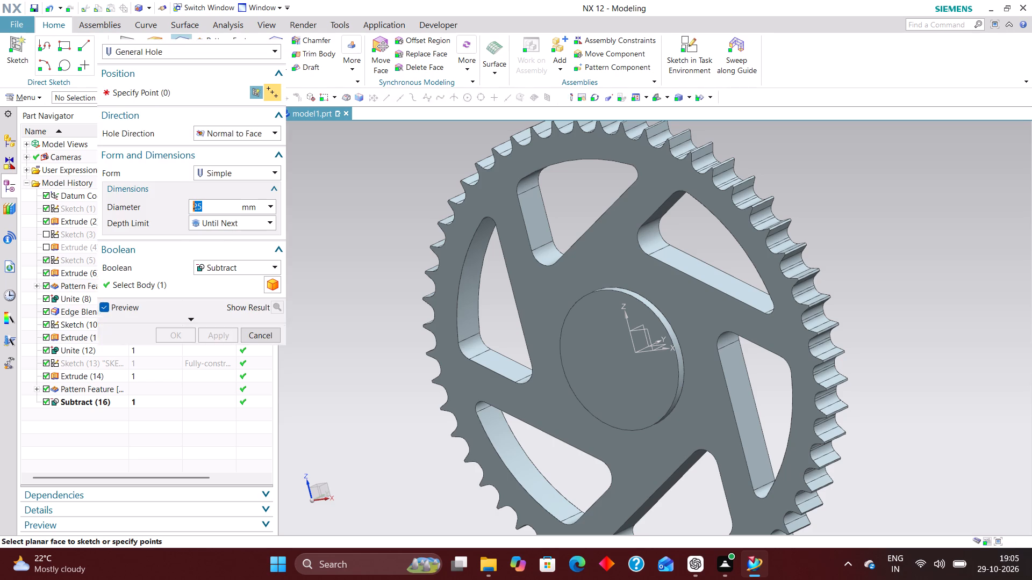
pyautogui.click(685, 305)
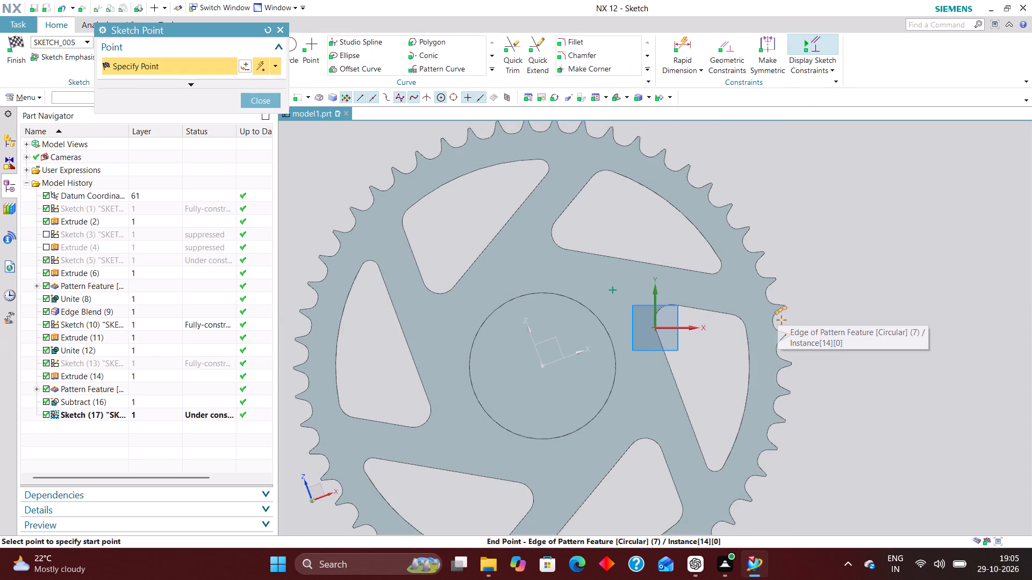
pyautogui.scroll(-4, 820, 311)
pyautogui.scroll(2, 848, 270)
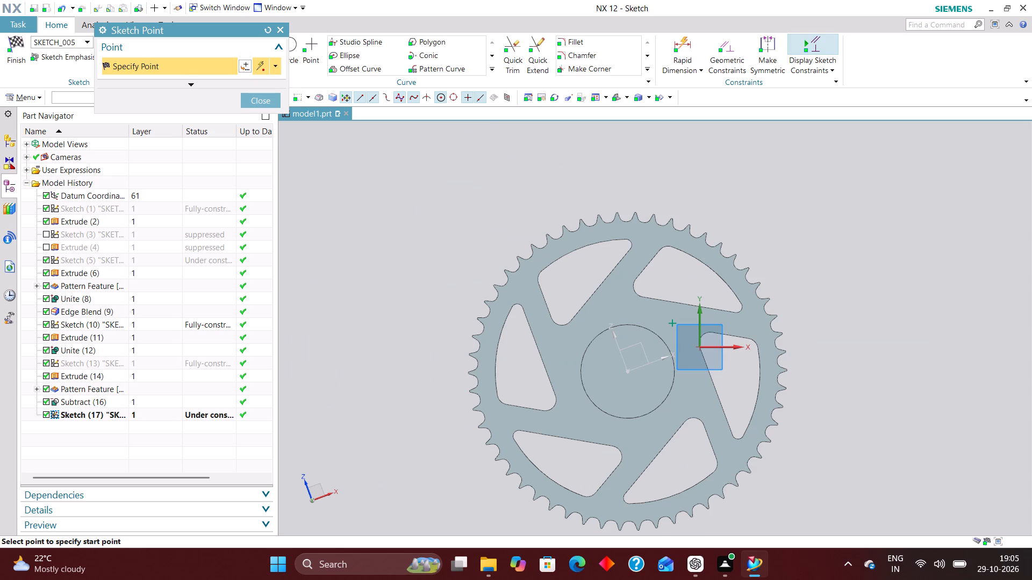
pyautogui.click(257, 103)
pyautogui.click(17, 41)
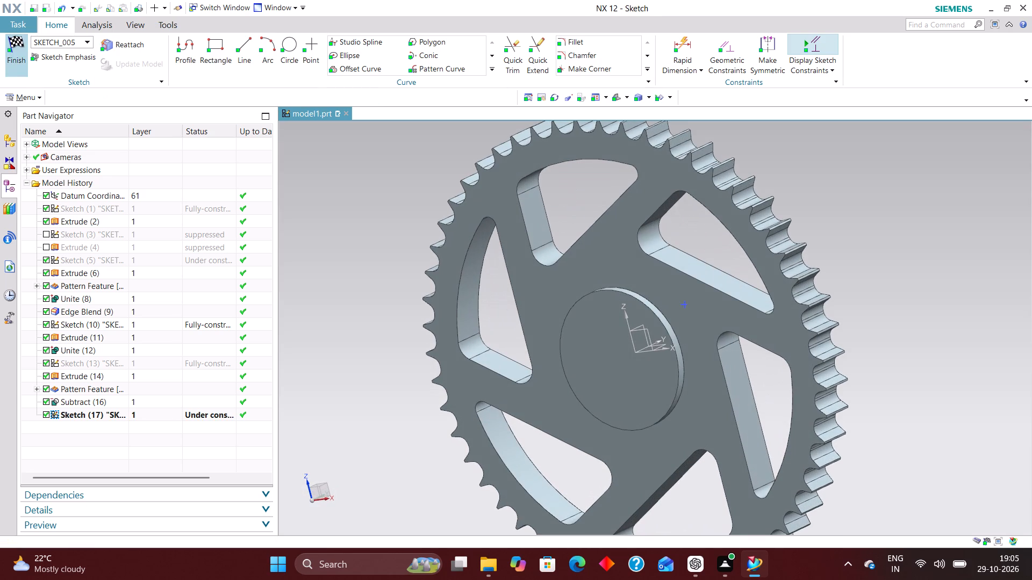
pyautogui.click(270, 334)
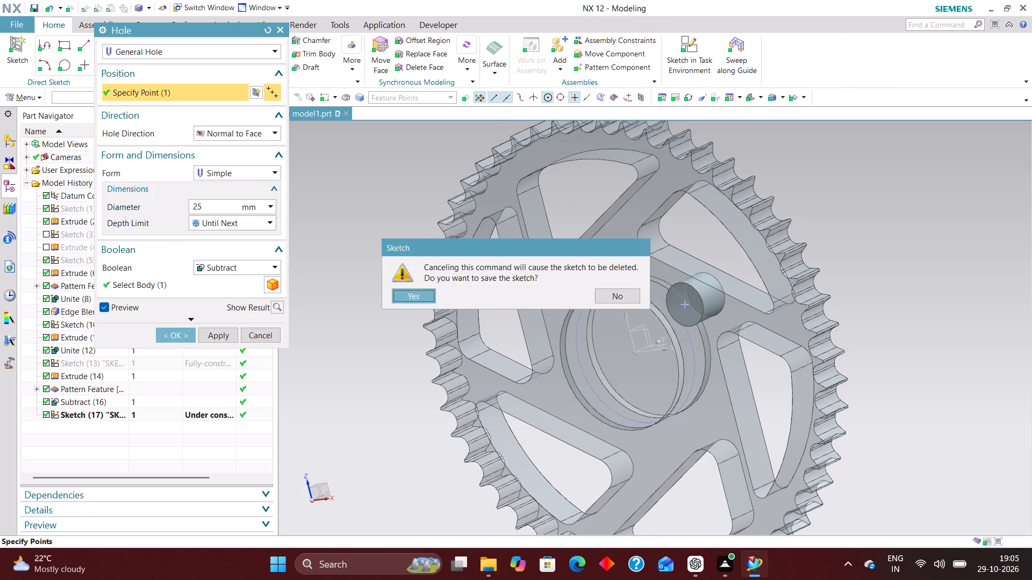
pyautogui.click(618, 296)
# Start a hole on the wheel's web face above the hub and constrain its centre point onto the vertical datum axis.
pyautogui.scroll(-3, 712, 307)
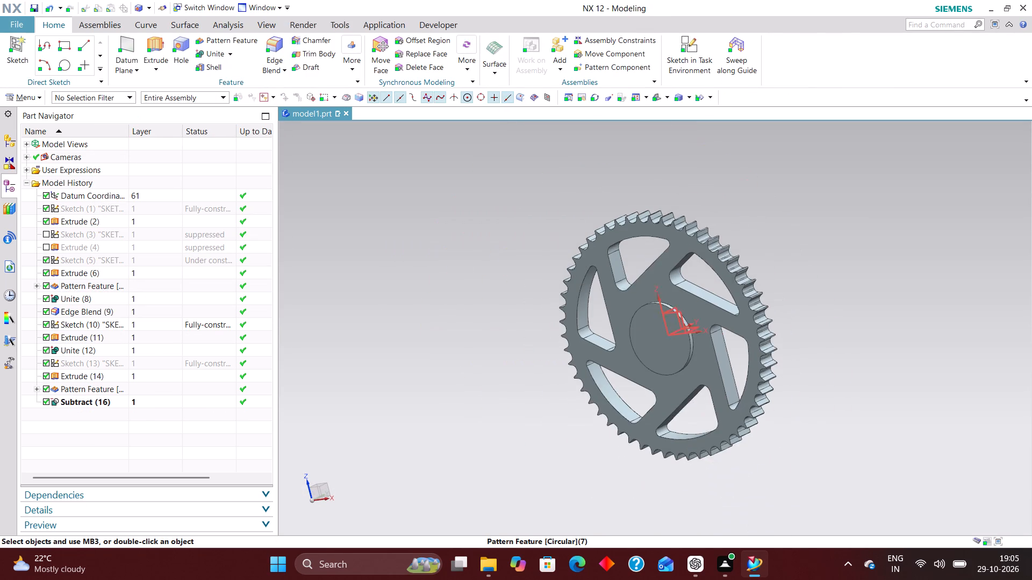
pyautogui.moveTo(806, 296); pyautogui.dragTo(841, 310, button='middle')
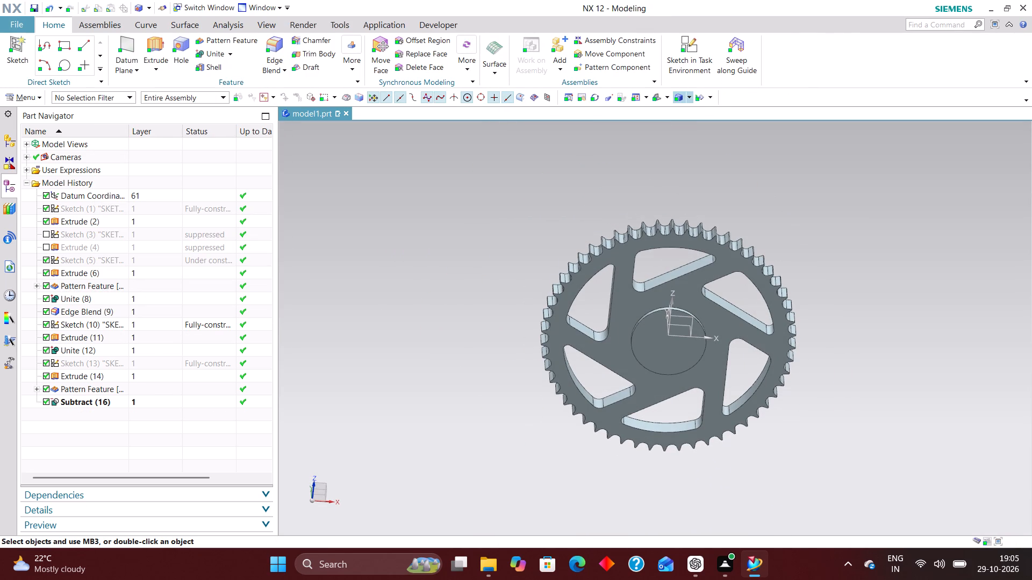
pyautogui.click(655, 99)
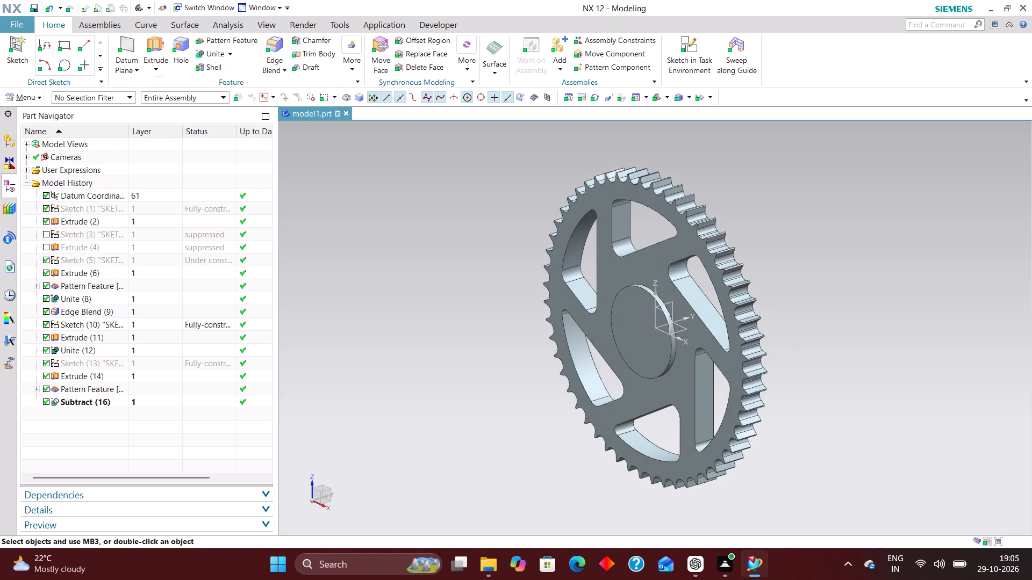
pyautogui.click(182, 42)
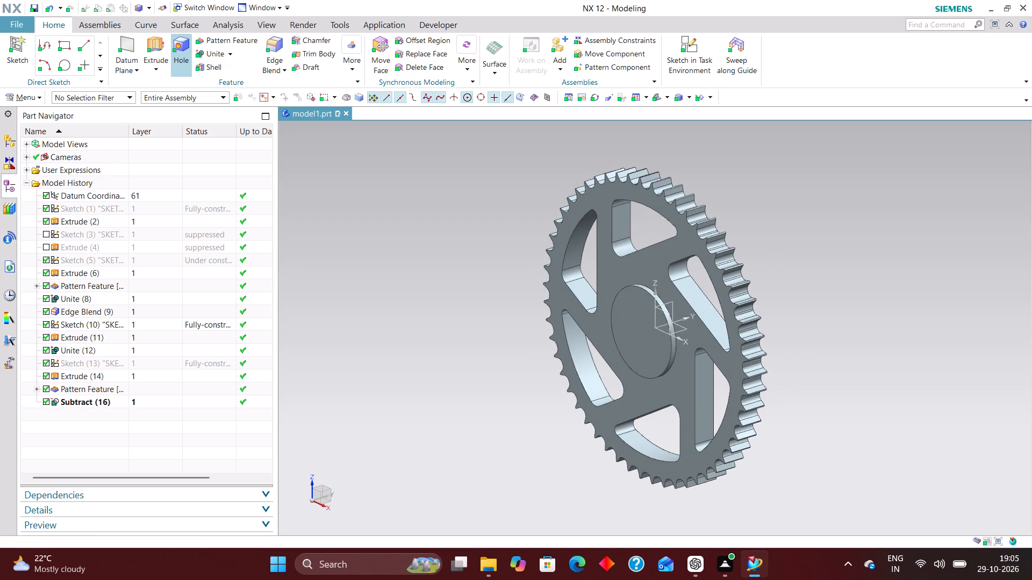
pyautogui.click(649, 255)
pyautogui.scroll(-2, 642, 223)
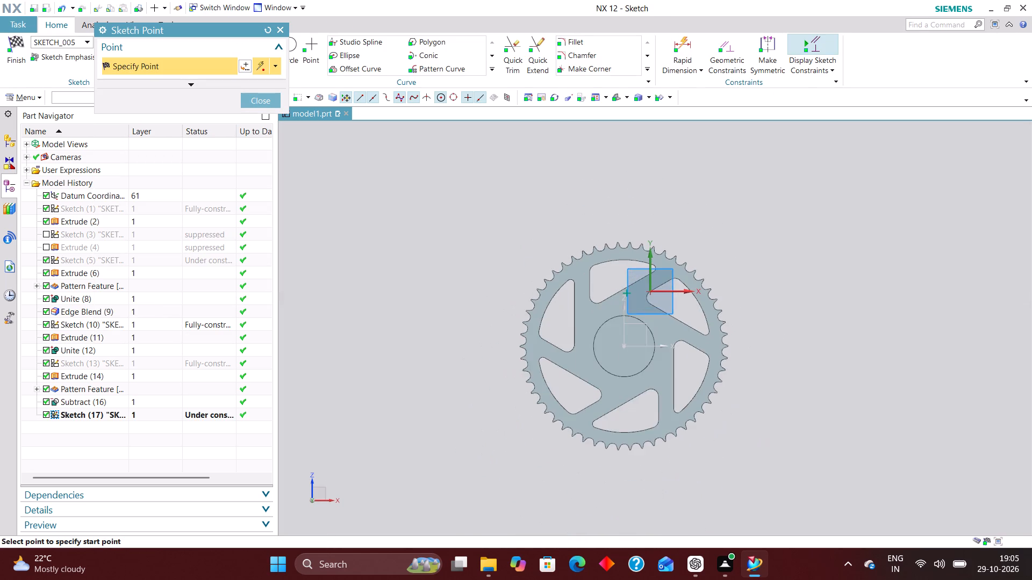
pyautogui.scroll(-1, 641, 230)
pyautogui.scroll(4, 618, 337)
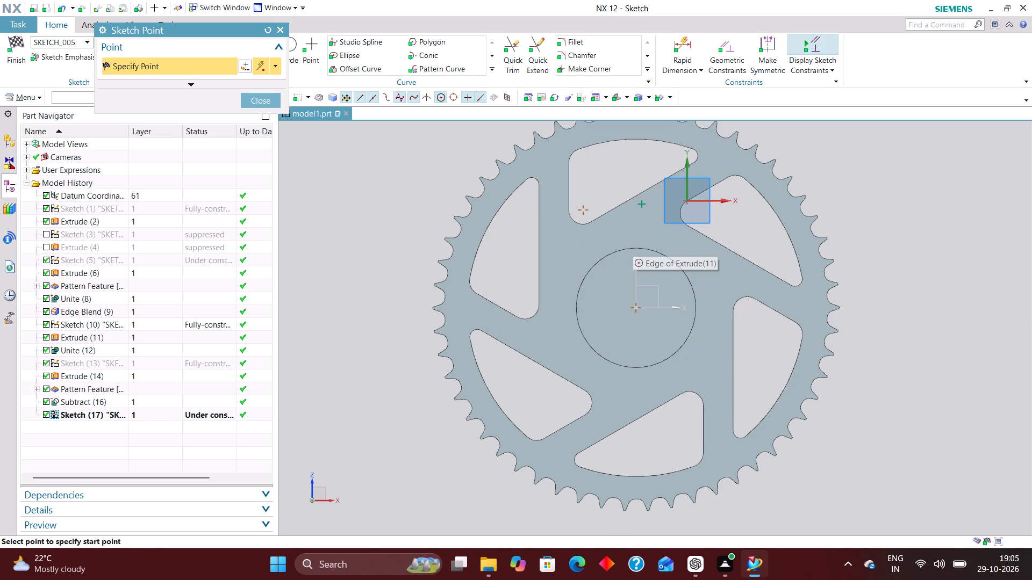
pyautogui.click(261, 101)
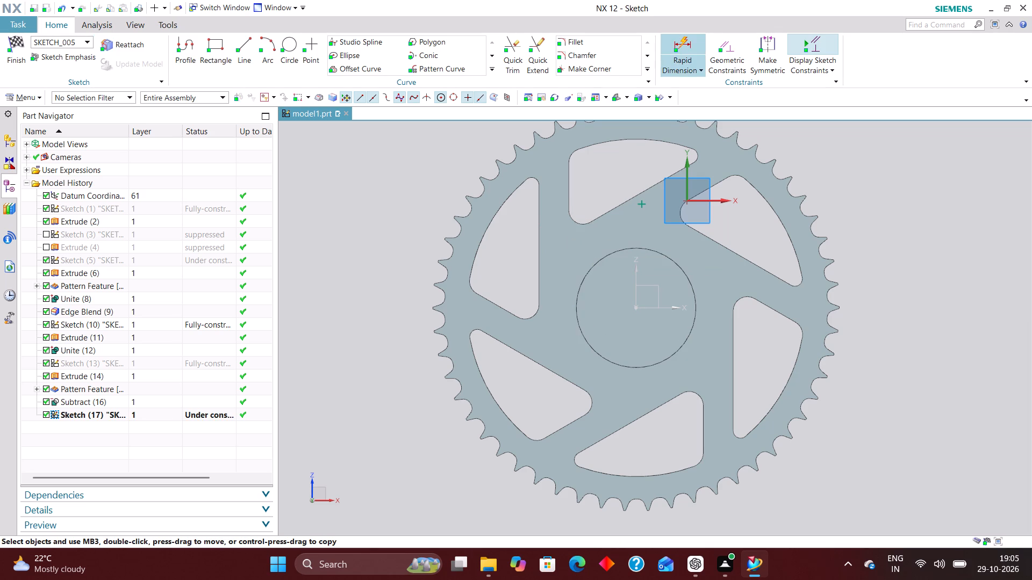
pyautogui.click(727, 50)
pyautogui.click(134, 75)
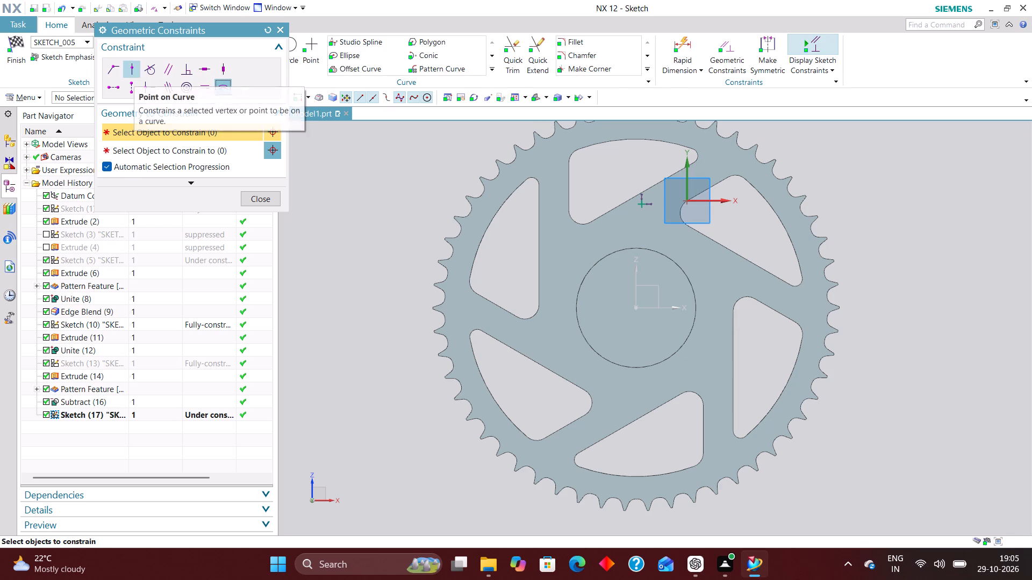
pyautogui.click(643, 202)
pyautogui.click(637, 267)
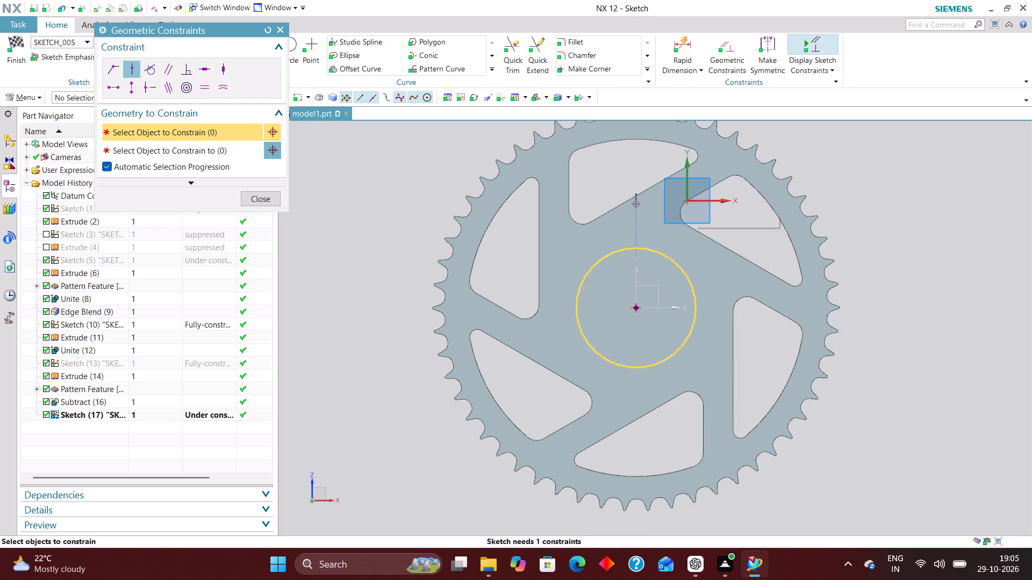
# Dimension the hole's centre point 52 mm from the horizontal datum axis through the hub centre and finish the sketch.
pyautogui.click(683, 42)
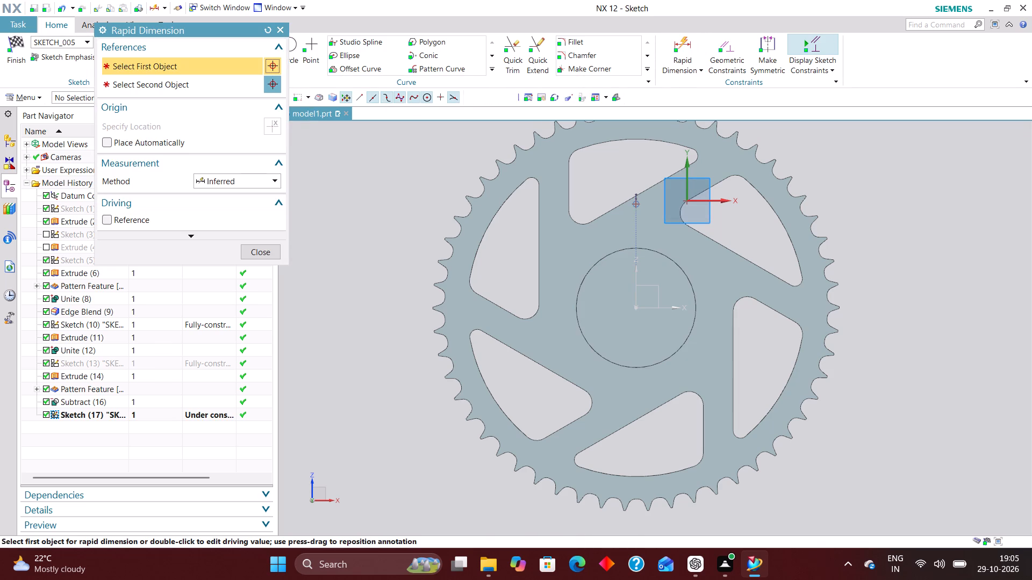
pyautogui.click(673, 309)
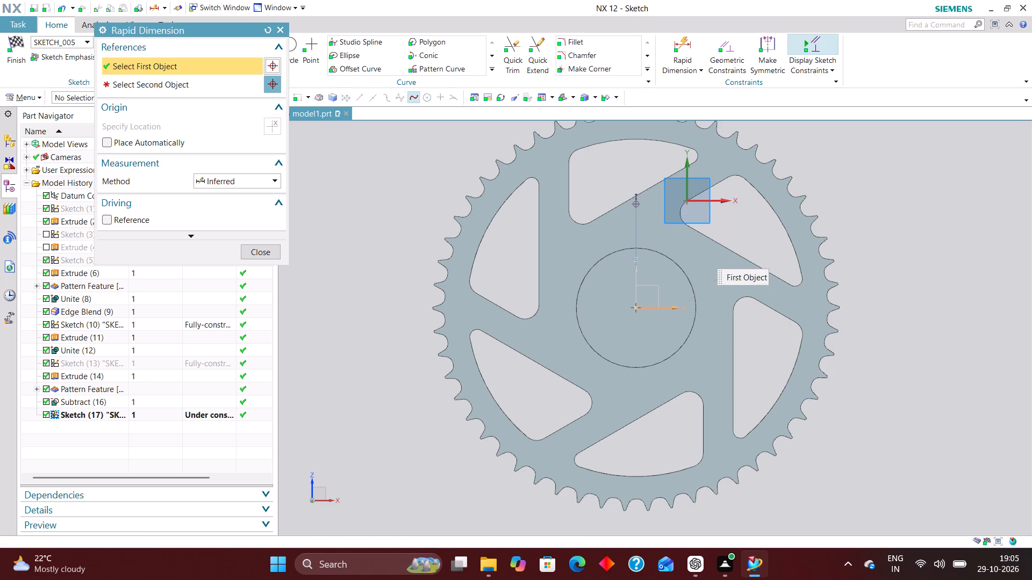
pyautogui.click(635, 200)
pyautogui.click(949, 256)
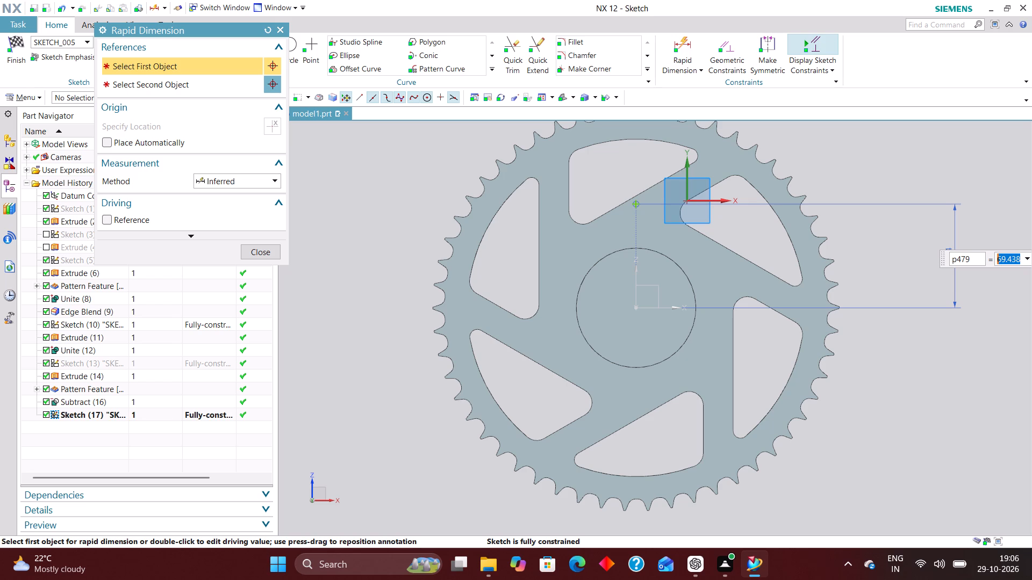
pyautogui.write('52')
pyautogui.press('Return')
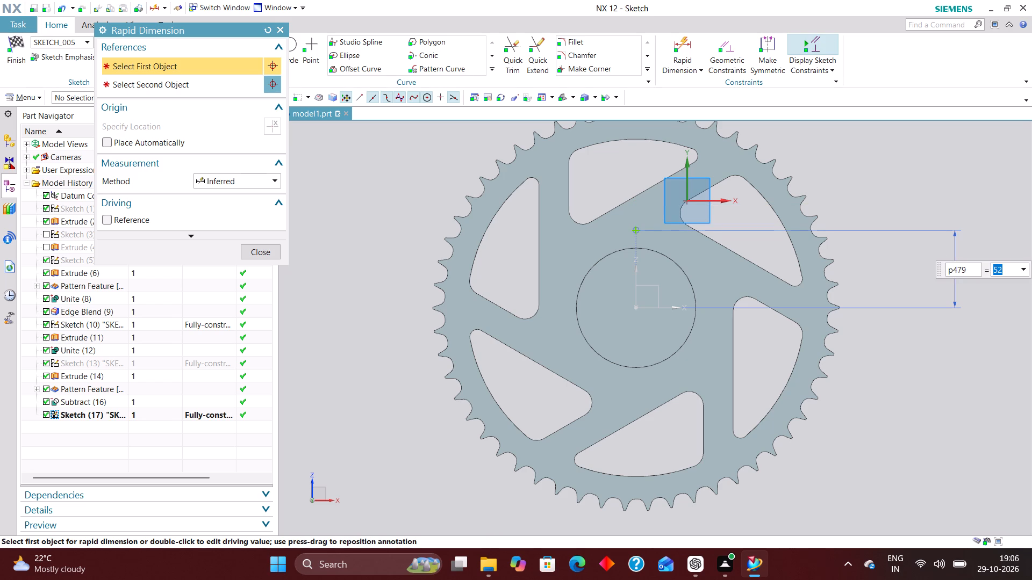
pyautogui.click(276, 248)
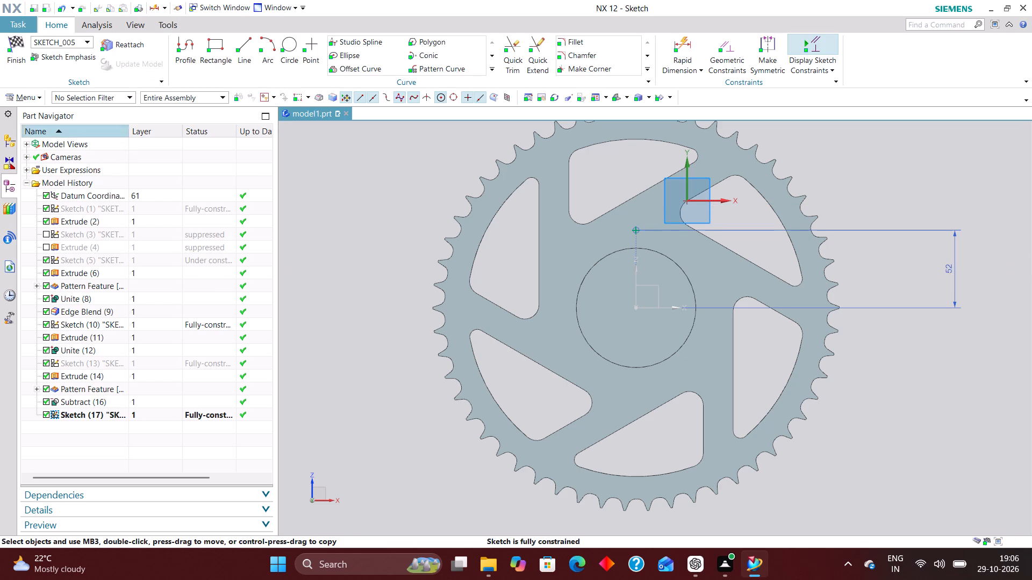
pyautogui.click(12, 40)
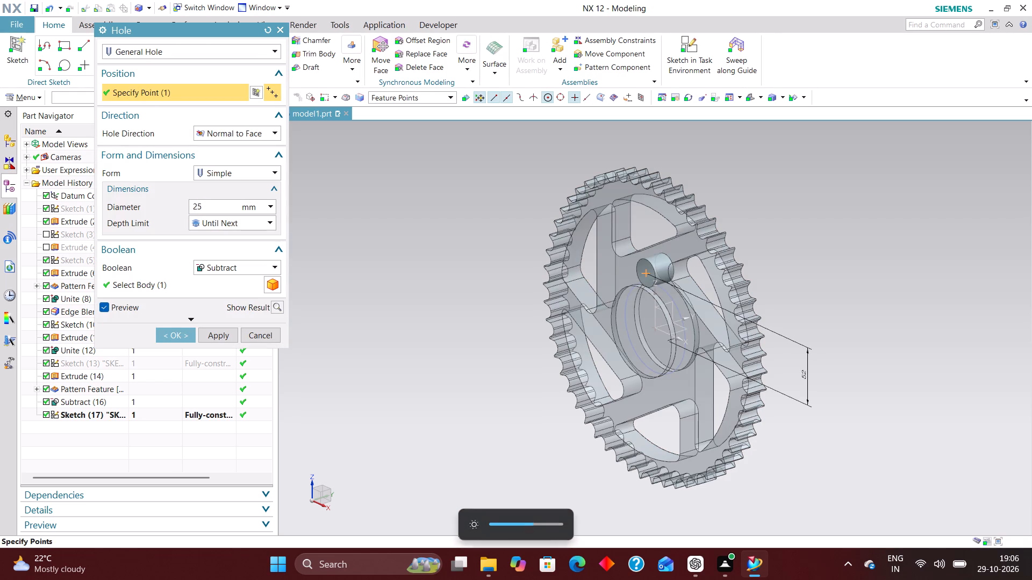
# Cut the simple hole through the web above the hub with a diameter of 10 mm.
pyautogui.moveTo(208, 205); pyautogui.dragTo(144, 206)
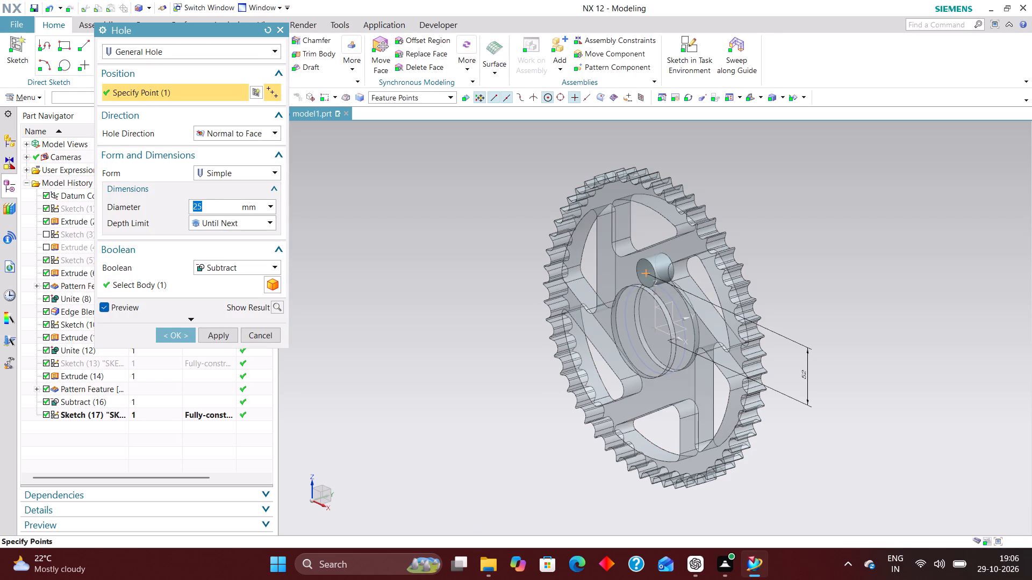
pyautogui.press('1')
pyautogui.press('0')
pyautogui.press('Return')
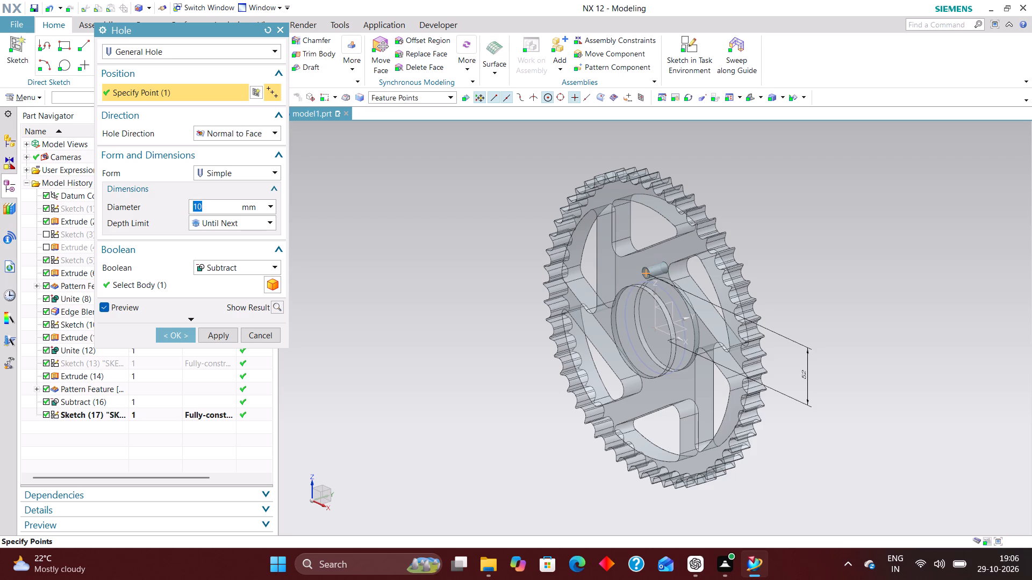
pyautogui.moveTo(482, 292); pyautogui.dragTo(513, 286, button='middle')
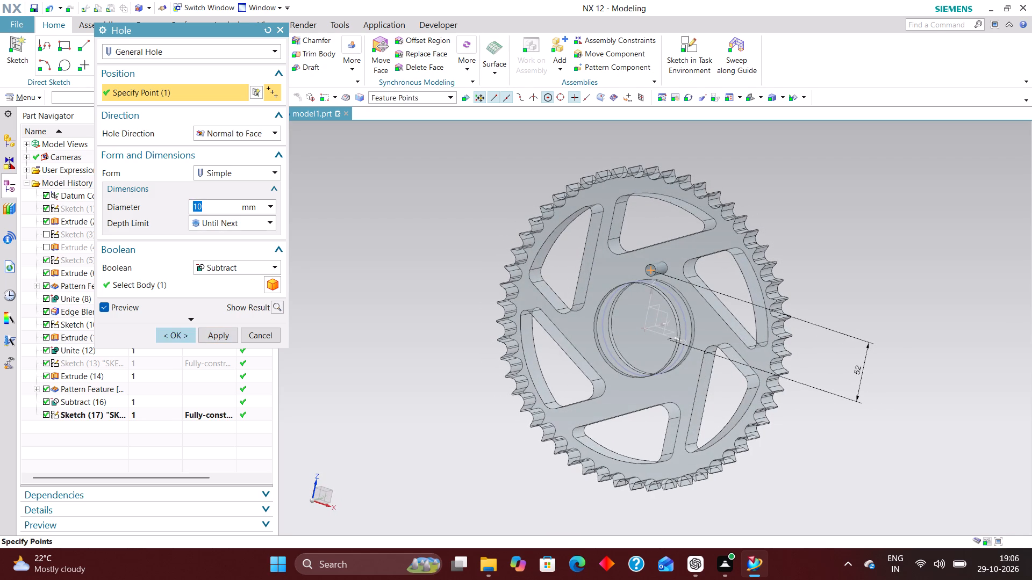
pyautogui.click(186, 332)
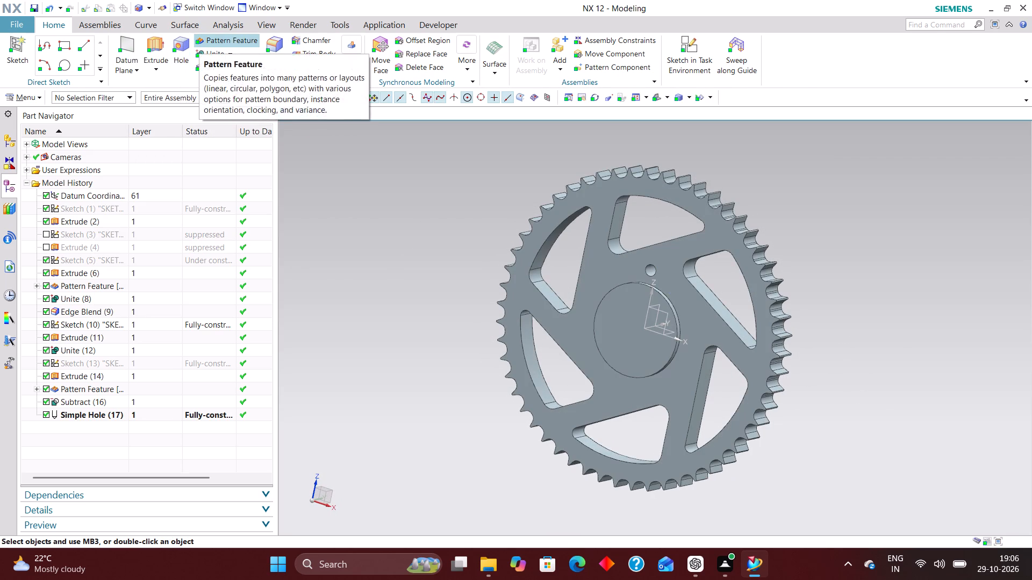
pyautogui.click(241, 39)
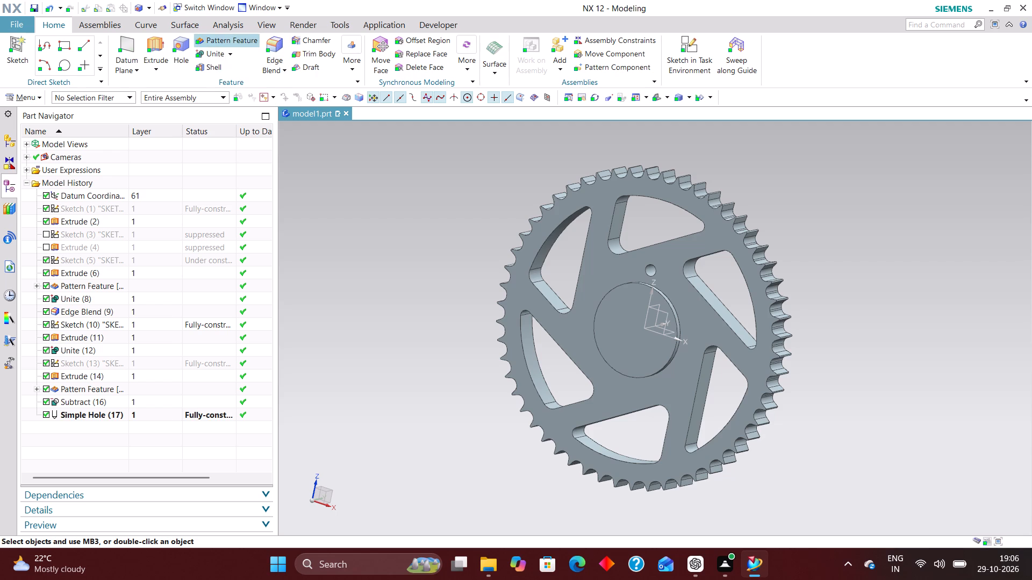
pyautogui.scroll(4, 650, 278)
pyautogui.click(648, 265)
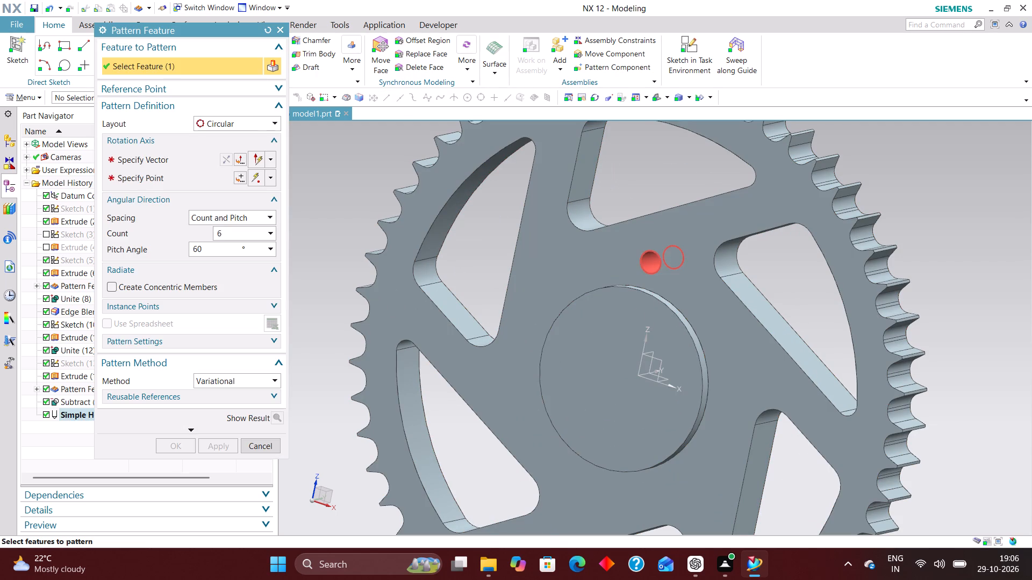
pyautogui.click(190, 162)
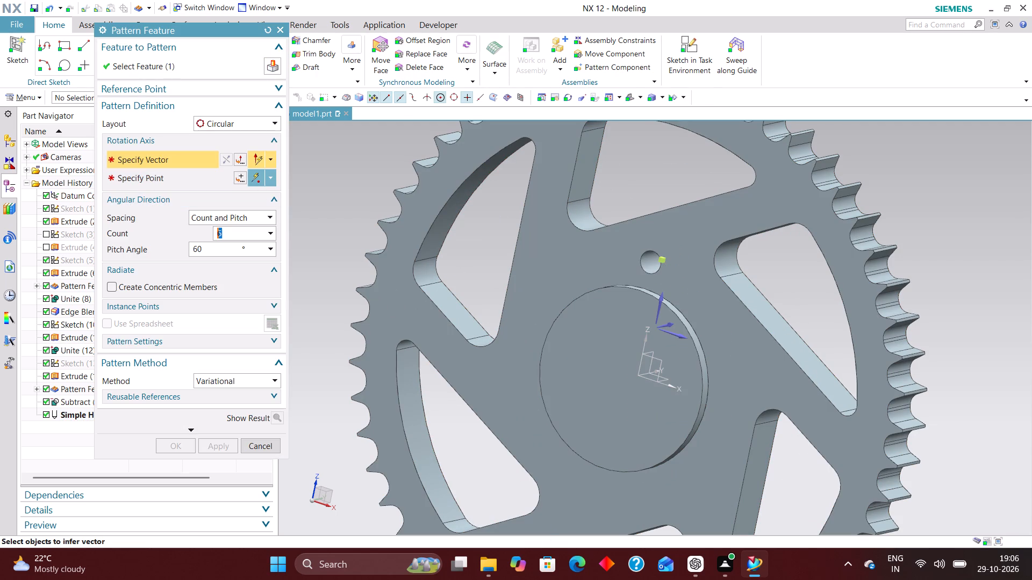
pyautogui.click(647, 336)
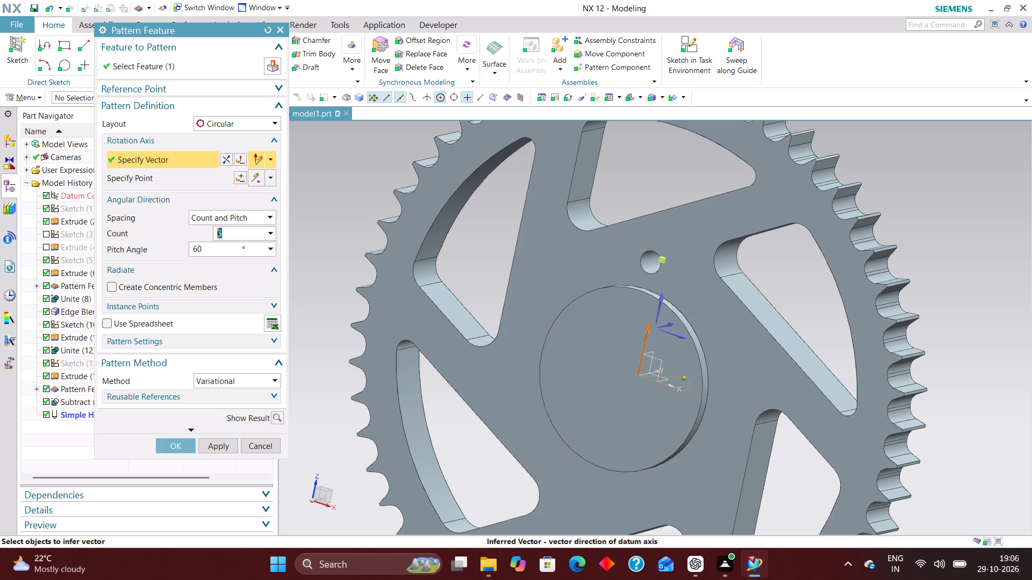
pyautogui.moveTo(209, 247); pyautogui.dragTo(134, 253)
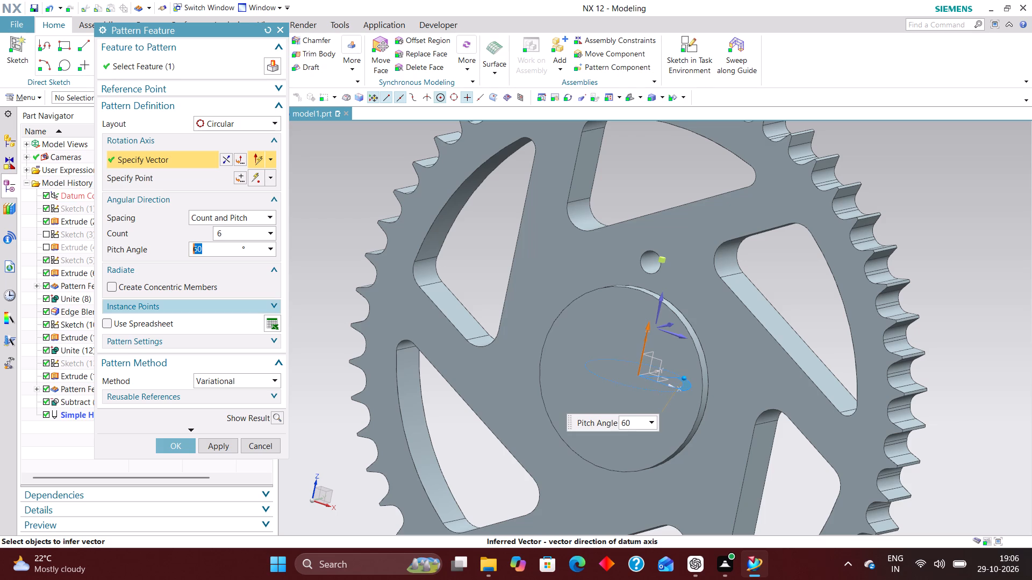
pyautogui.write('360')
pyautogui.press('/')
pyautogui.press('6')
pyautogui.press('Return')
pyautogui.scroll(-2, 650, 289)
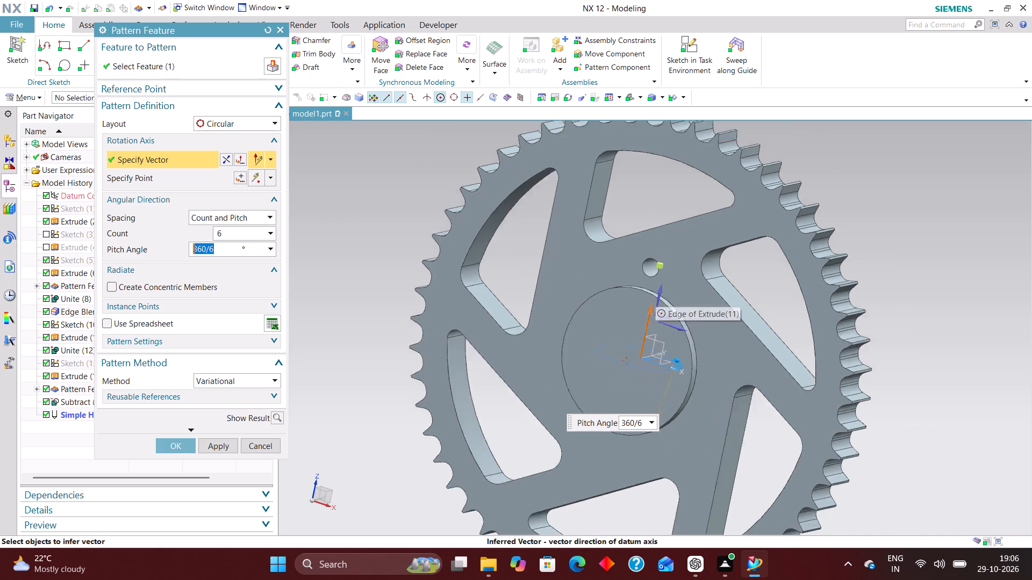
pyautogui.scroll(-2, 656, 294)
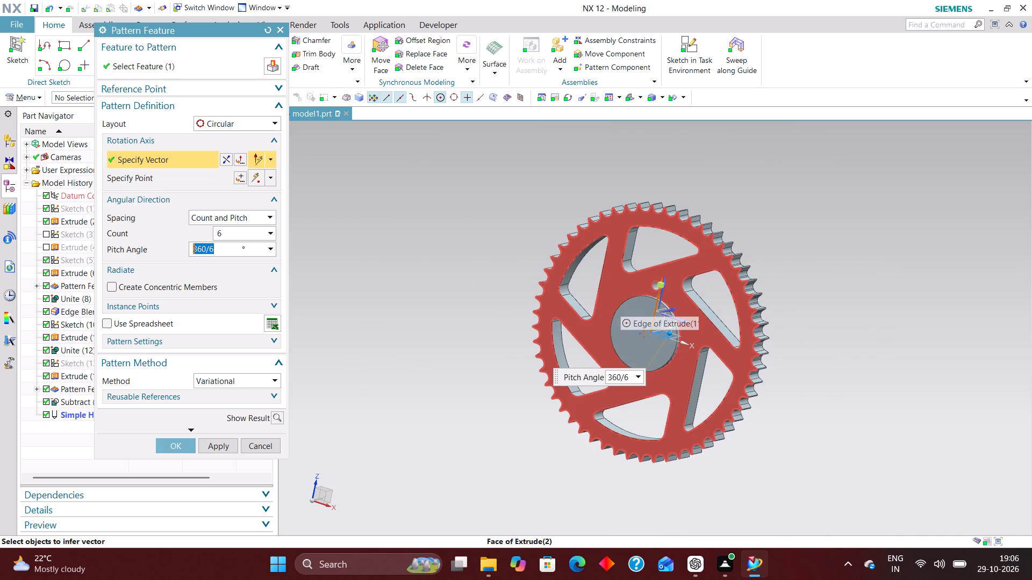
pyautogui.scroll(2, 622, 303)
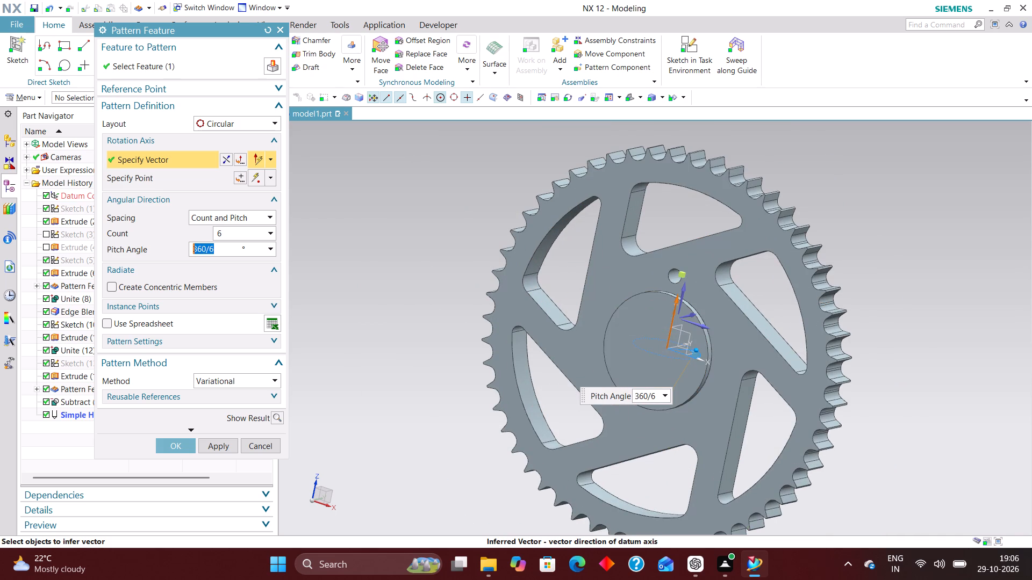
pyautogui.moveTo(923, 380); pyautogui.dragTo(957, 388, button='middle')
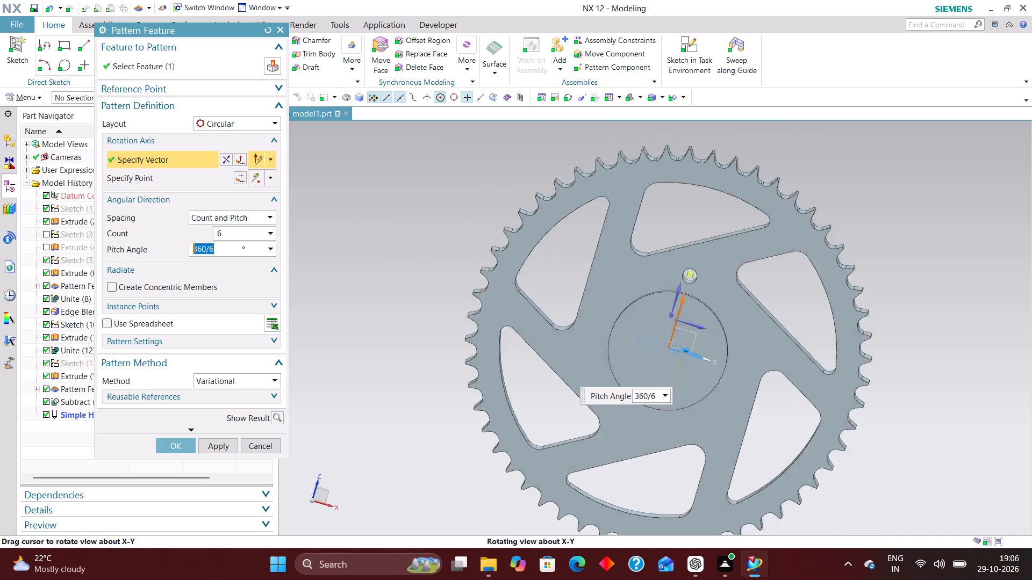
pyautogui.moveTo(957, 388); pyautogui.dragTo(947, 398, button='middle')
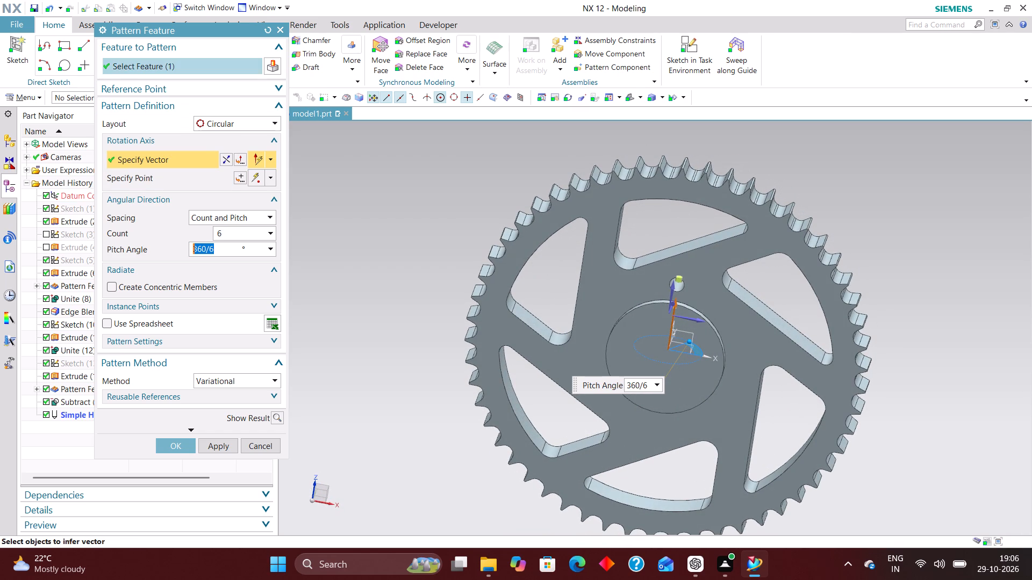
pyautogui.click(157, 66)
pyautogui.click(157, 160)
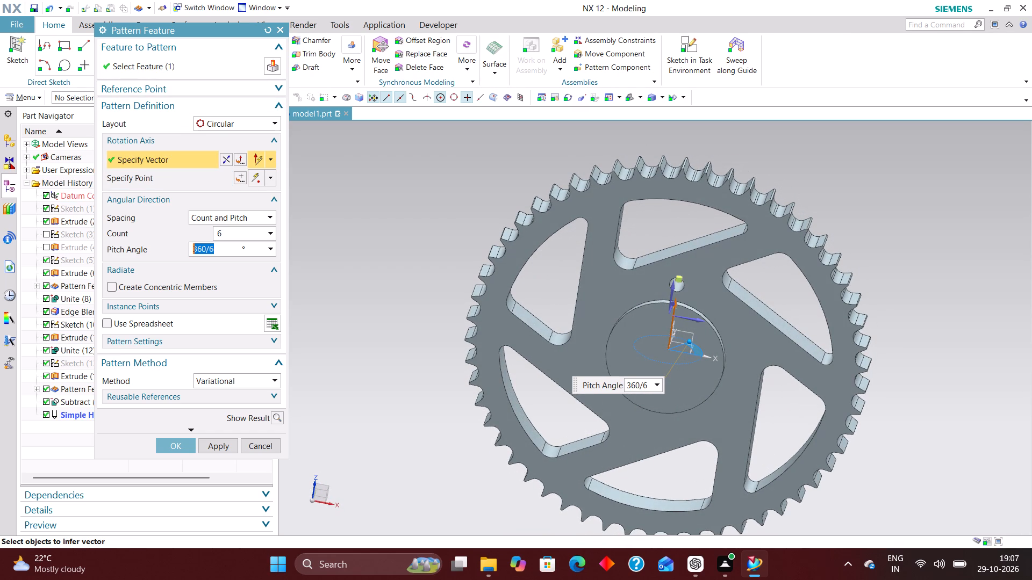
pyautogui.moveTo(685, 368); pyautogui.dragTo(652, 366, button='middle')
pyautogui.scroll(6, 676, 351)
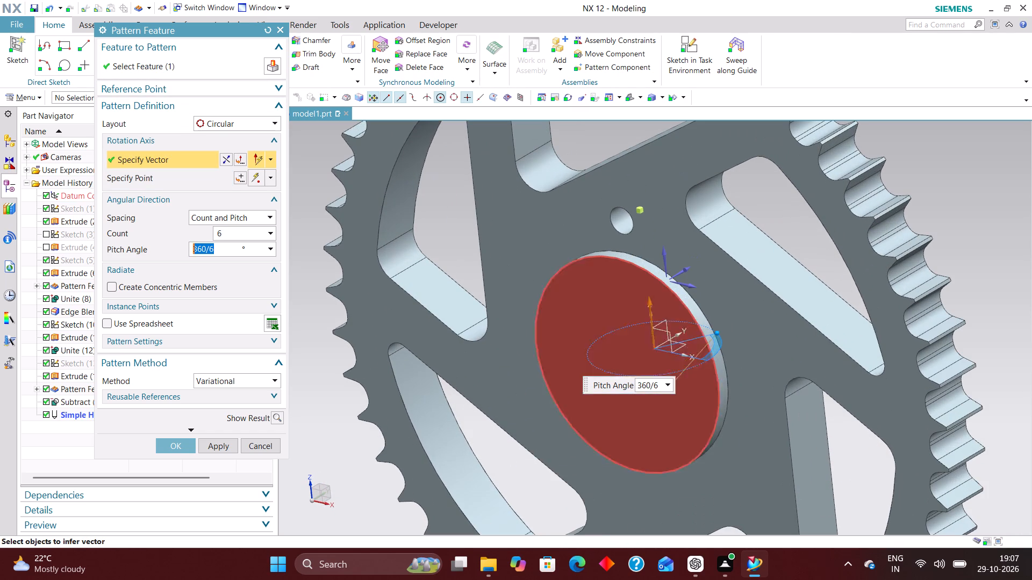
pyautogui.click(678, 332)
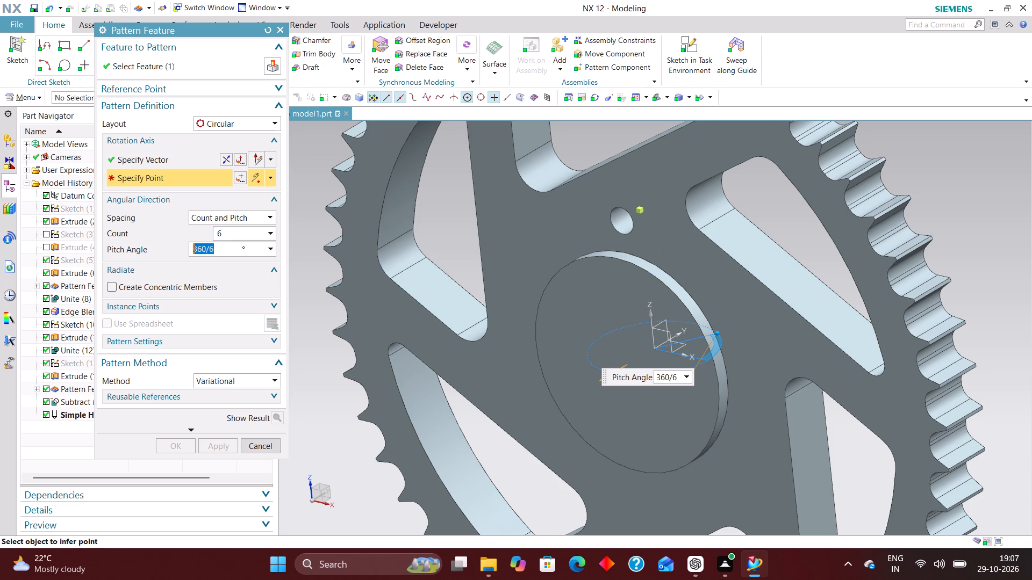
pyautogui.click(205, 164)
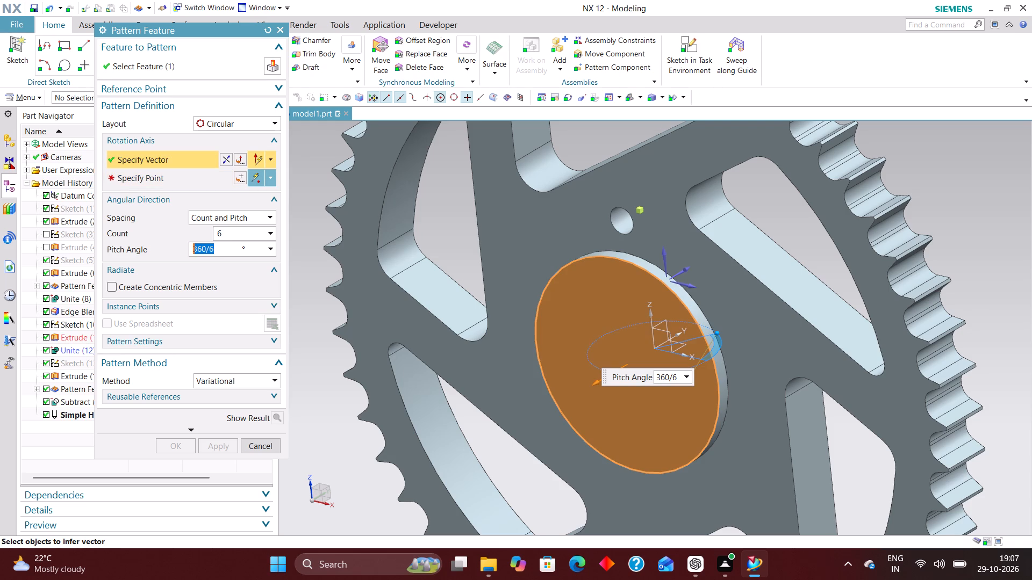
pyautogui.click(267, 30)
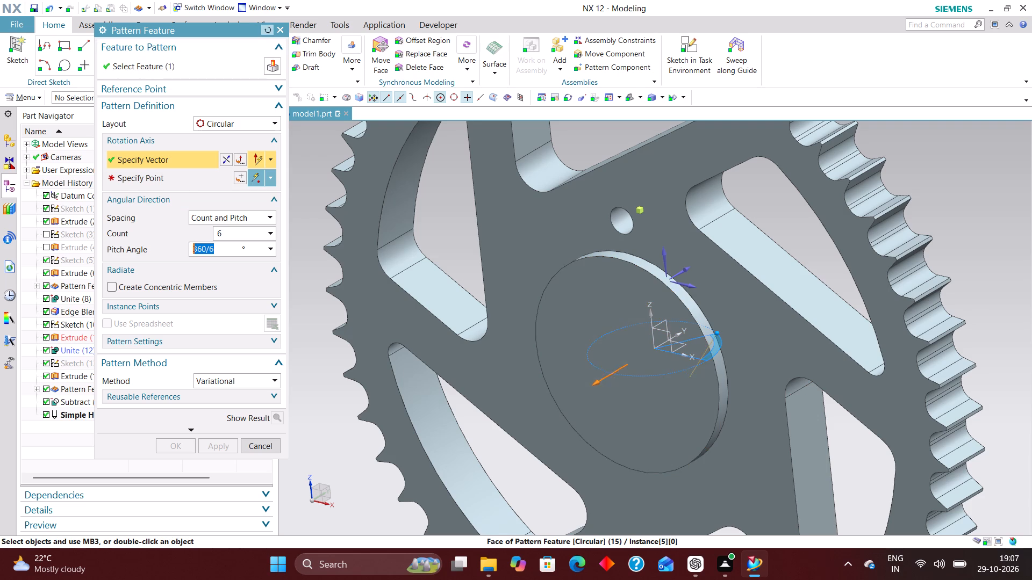
# Pattern the 10 mm hole circularly about the datum Y axis through the hub centre, with count 6 and pitch angle 360/6.
pyautogui.click(234, 122)
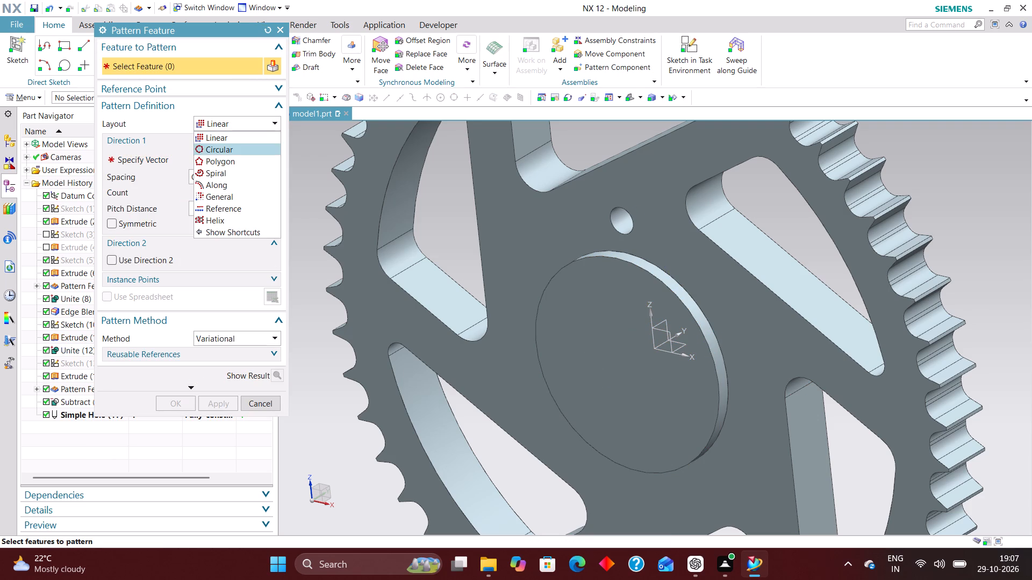
pyautogui.click(233, 148)
pyautogui.click(623, 218)
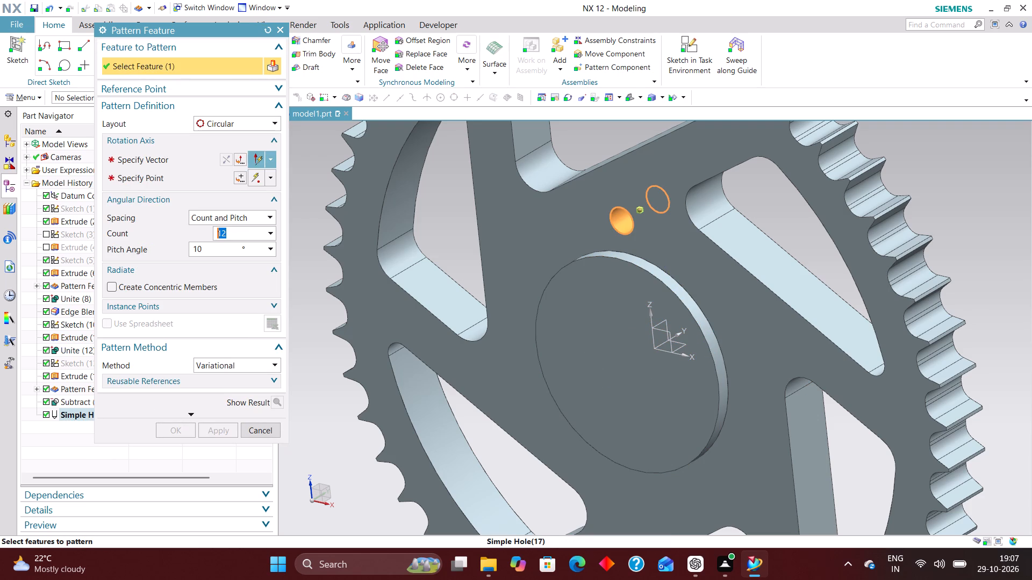
pyautogui.click(165, 160)
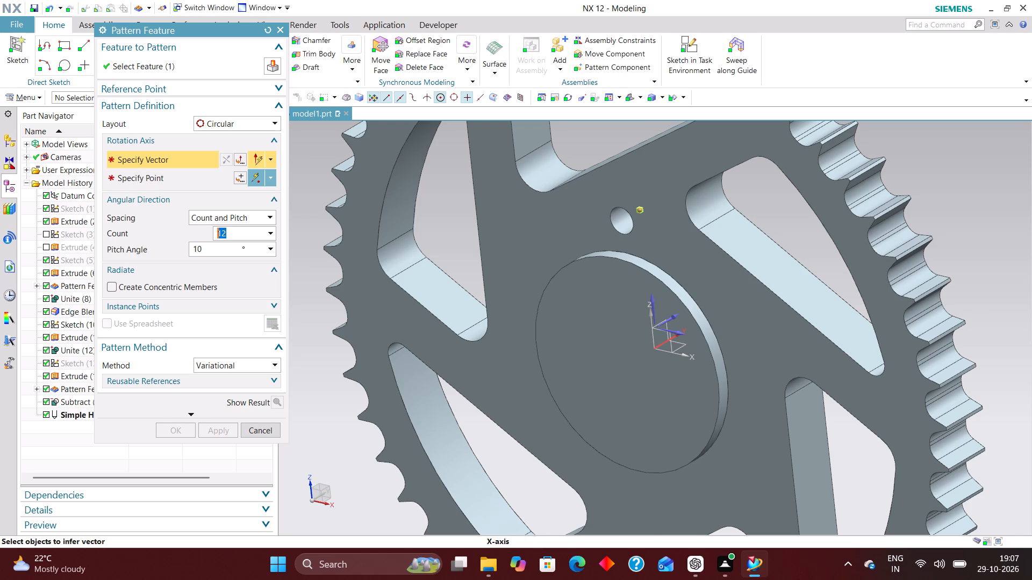
pyautogui.click(664, 344)
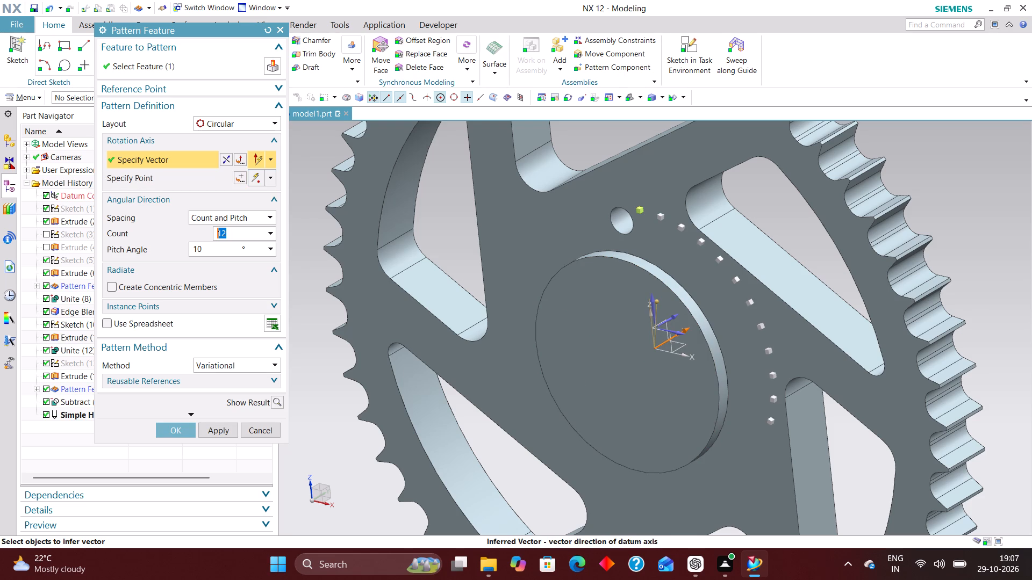
pyautogui.press('6')
pyautogui.press('Return')
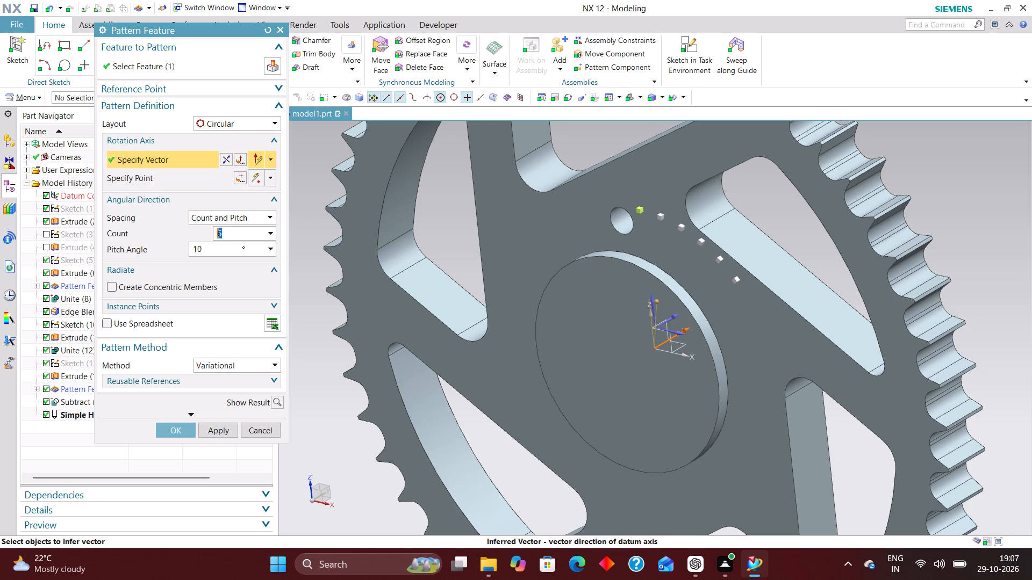
pyautogui.moveTo(211, 250); pyautogui.dragTo(128, 253)
pyautogui.press('3')
pyautogui.press('6')
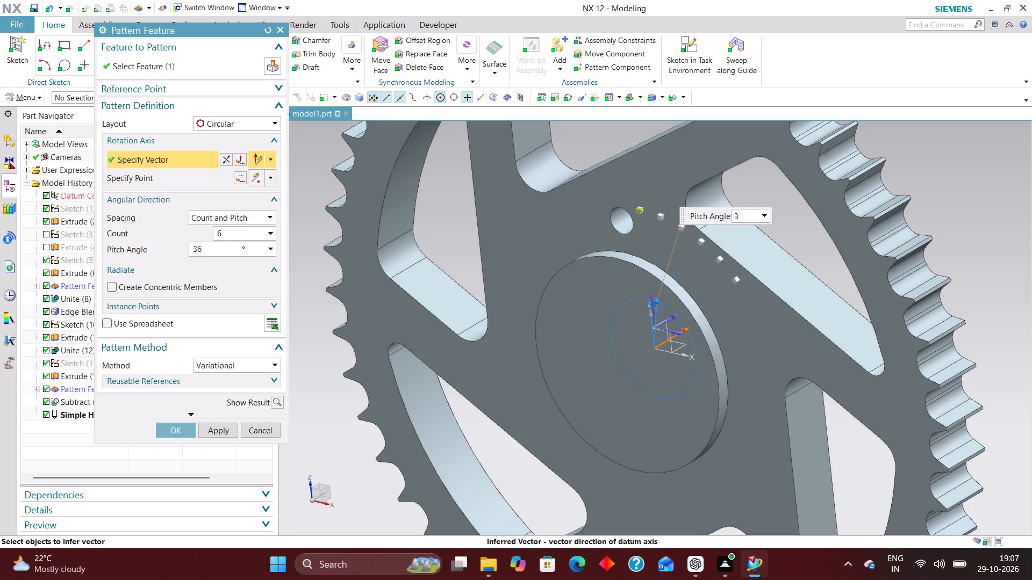
pyautogui.write('0/6')
pyautogui.press('Return')
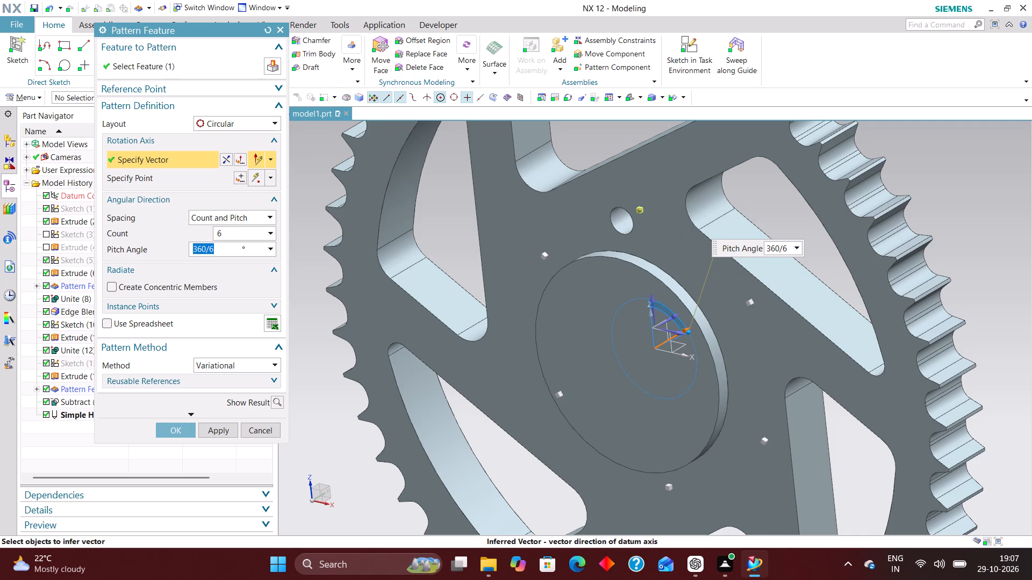
pyautogui.scroll(-2, 479, 289)
pyautogui.click(170, 430)
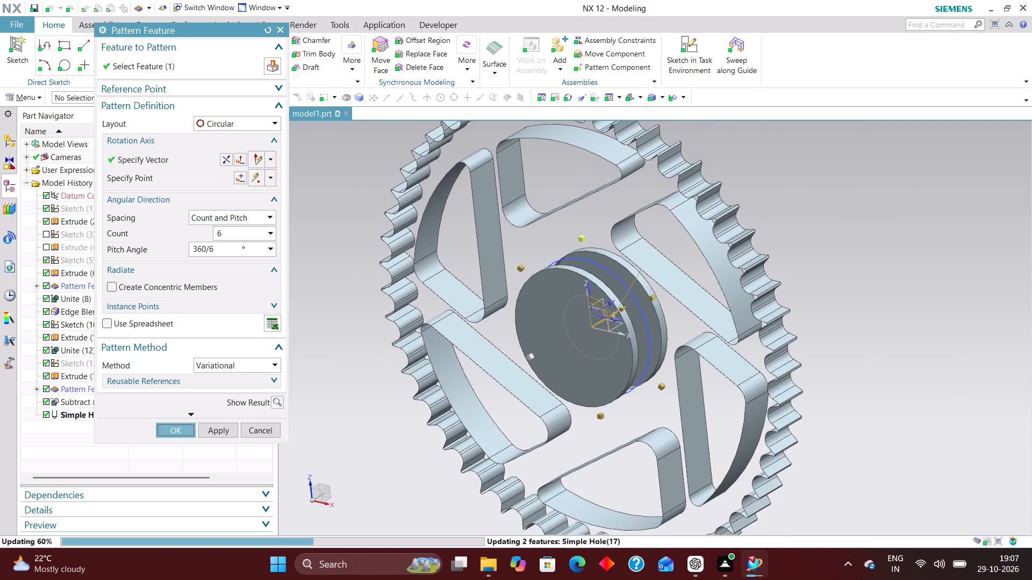
# Examine the patterned holes around the hub and the wheel's overall shape from several angles.
pyautogui.moveTo(852, 383); pyautogui.dragTo(887, 369, button='middle')
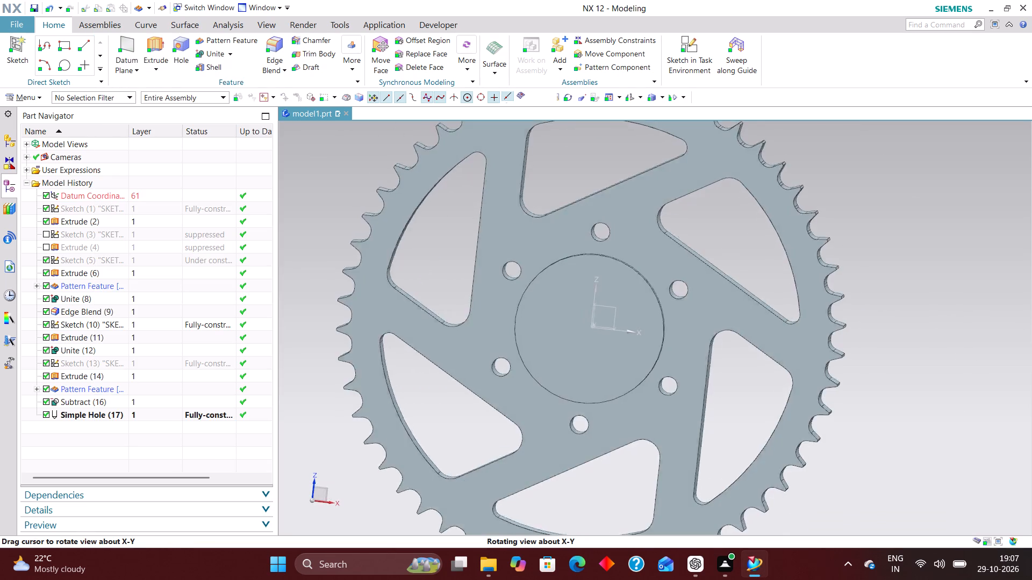
pyautogui.moveTo(887, 369); pyautogui.dragTo(839, 398, button='middle')
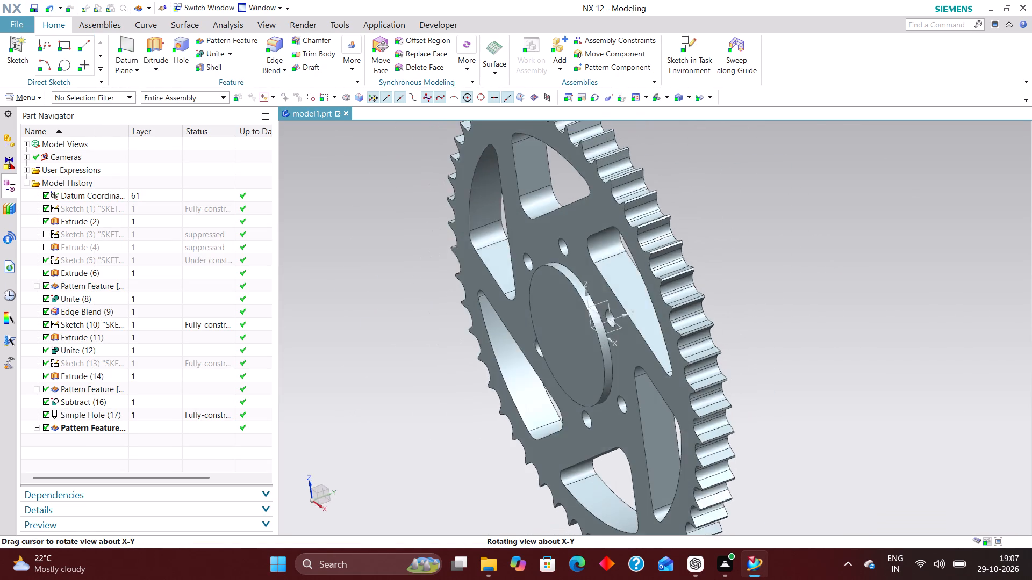
pyautogui.moveTo(839, 398); pyautogui.dragTo(833, 402, button='middle')
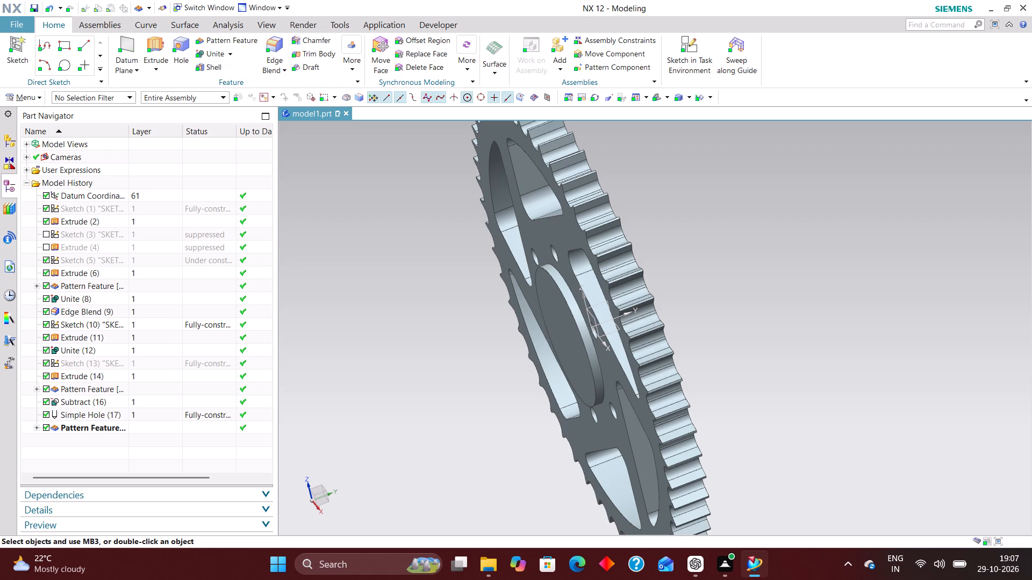
pyautogui.moveTo(831, 400); pyautogui.dragTo(852, 394, button='middle')
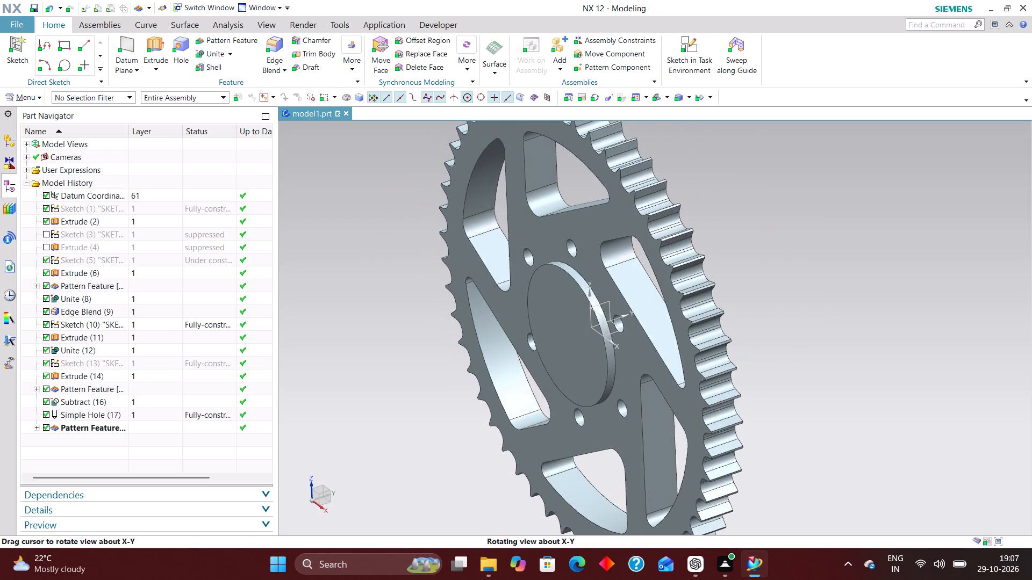
pyautogui.moveTo(852, 394); pyautogui.dragTo(851, 394, button='middle')
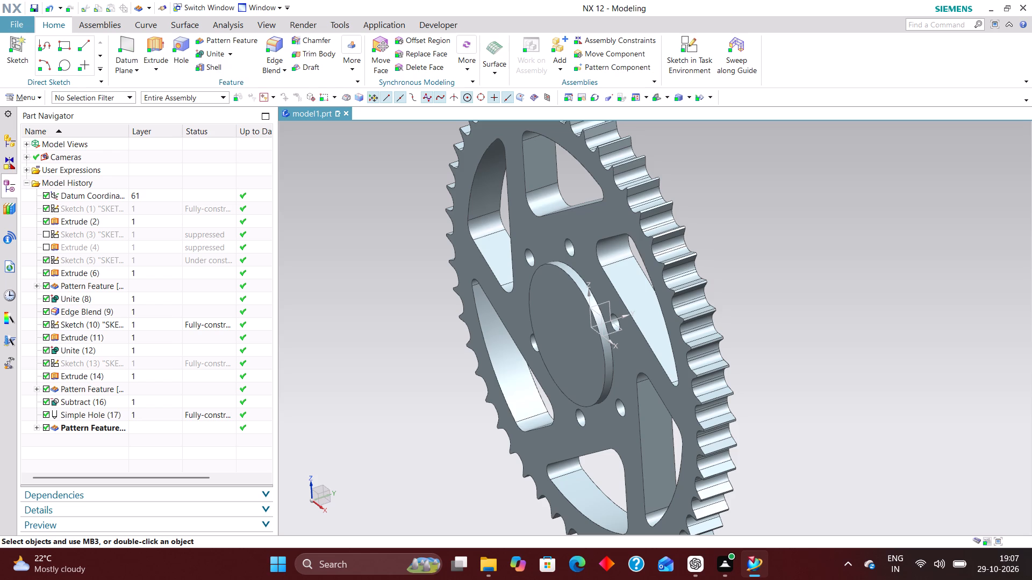
pyautogui.moveTo(842, 274); pyautogui.dragTo(607, 274, button='middle')
pyautogui.scroll(1, 654, 267)
pyautogui.scroll(-4, 771, 271)
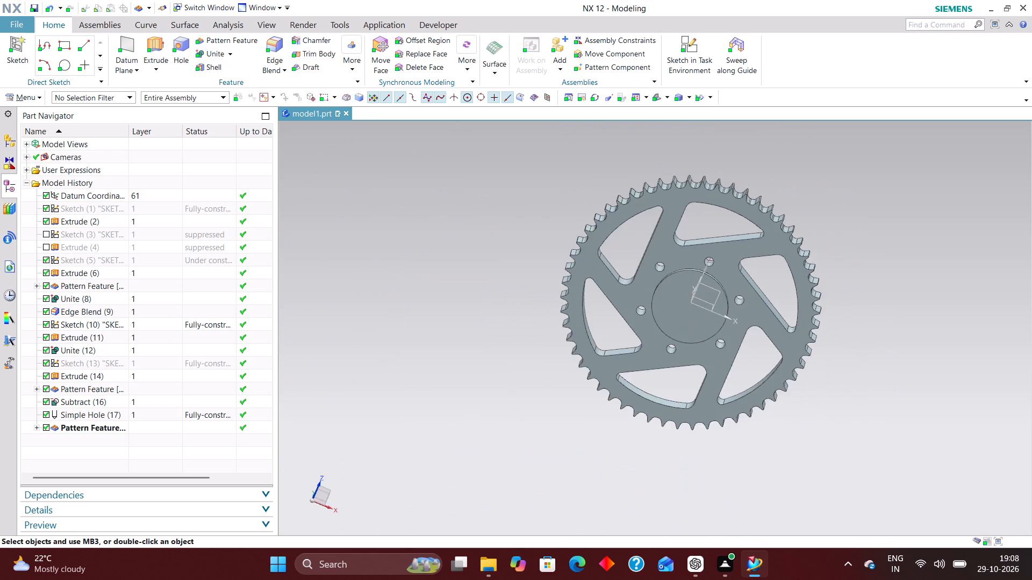
# Edit the hub extrusion and set its symmetric distance to 20 mm.
pyautogui.moveTo(842, 276); pyautogui.dragTo(797, 277, button='middle')
pyautogui.scroll(5, 689, 347)
pyautogui.doubleClick(683, 304)
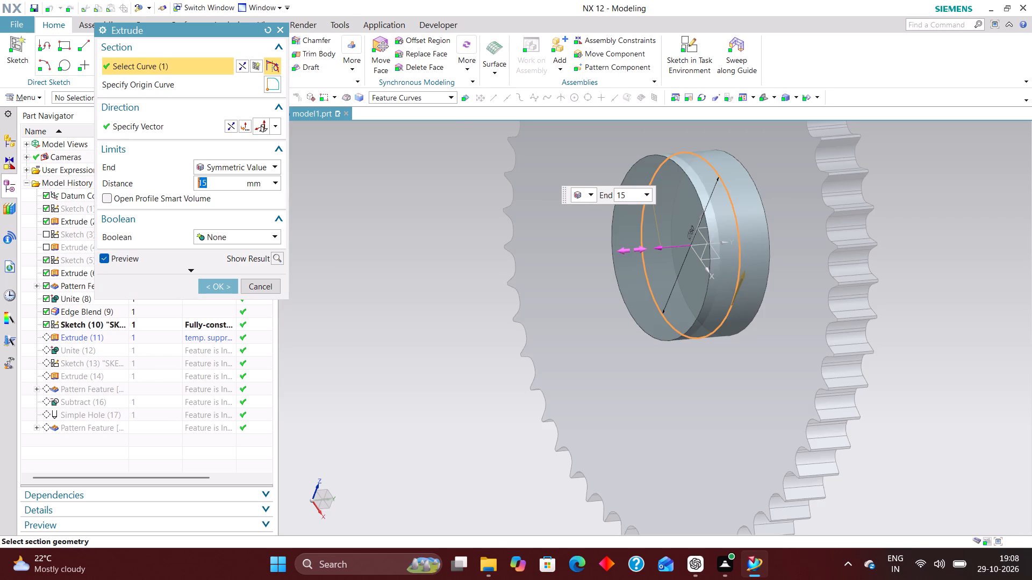
pyautogui.moveTo(657, 245); pyautogui.dragTo(647, 247)
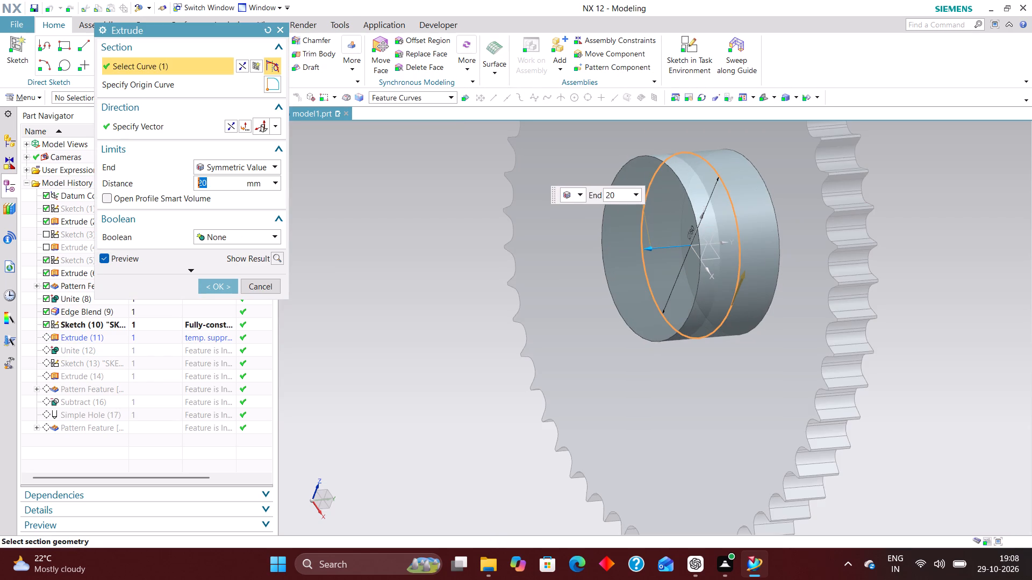
pyautogui.click(220, 287)
# Cut a simple hole through the hub, centred on its circular face edge, with a diameter of 60 mm.
pyautogui.scroll(-1, 582, 310)
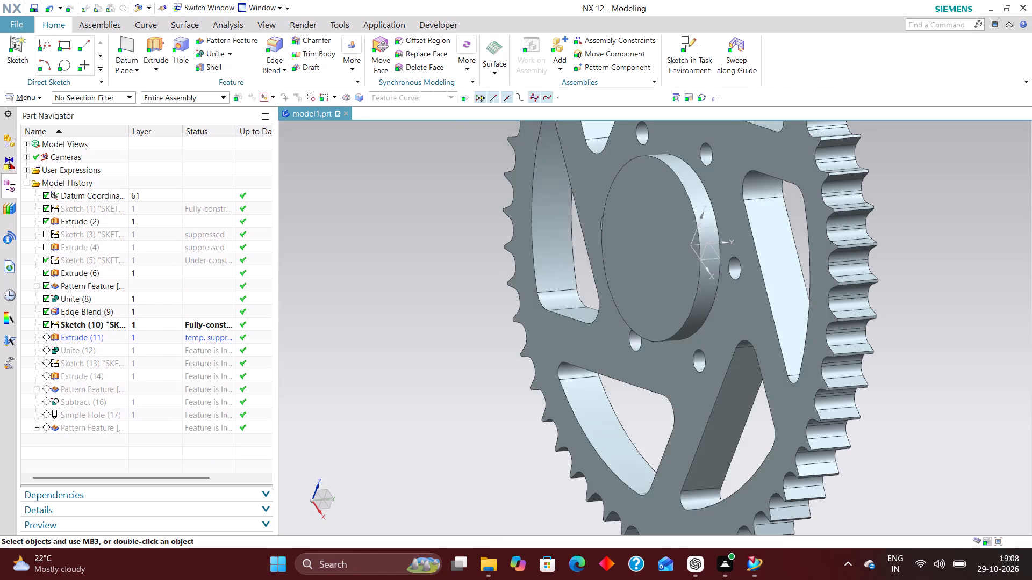
pyautogui.scroll(-2, 582, 310)
pyautogui.moveTo(797, 298); pyautogui.dragTo(812, 358, button='middle')
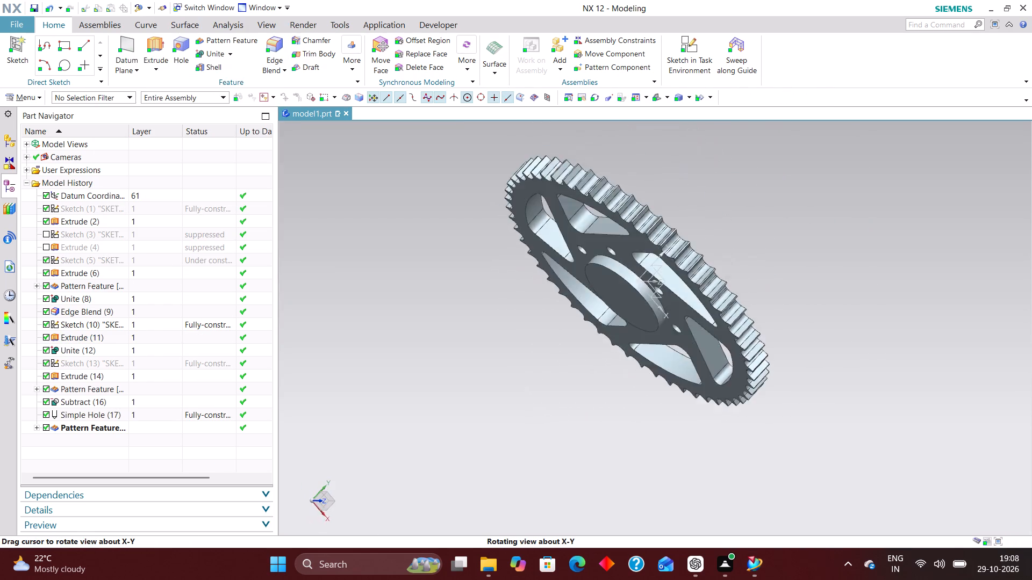
pyautogui.moveTo(812, 358); pyautogui.dragTo(807, 336, button='middle')
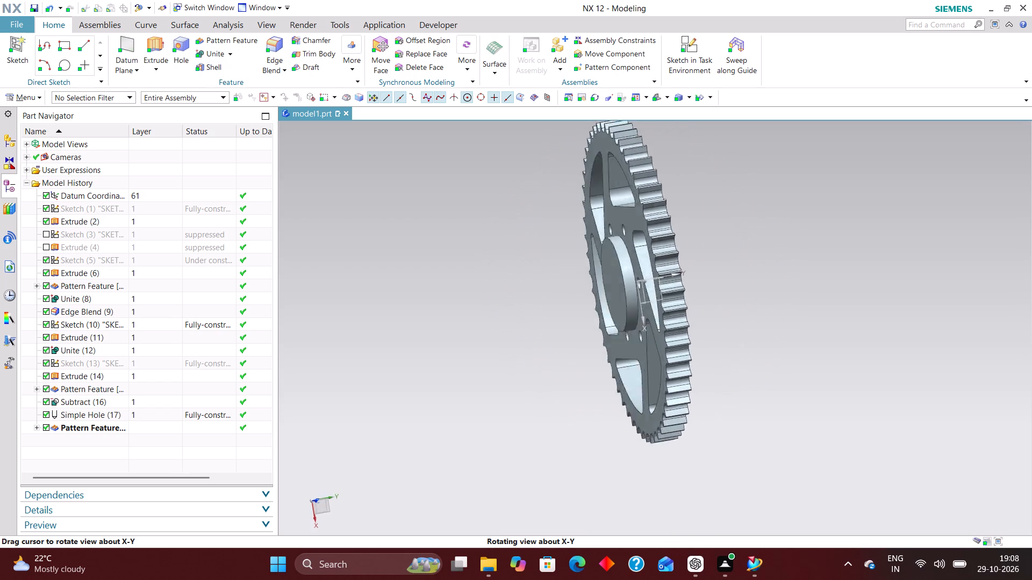
pyautogui.moveTo(807, 336); pyautogui.dragTo(831, 336, button='middle')
pyautogui.scroll(1, 833, 336)
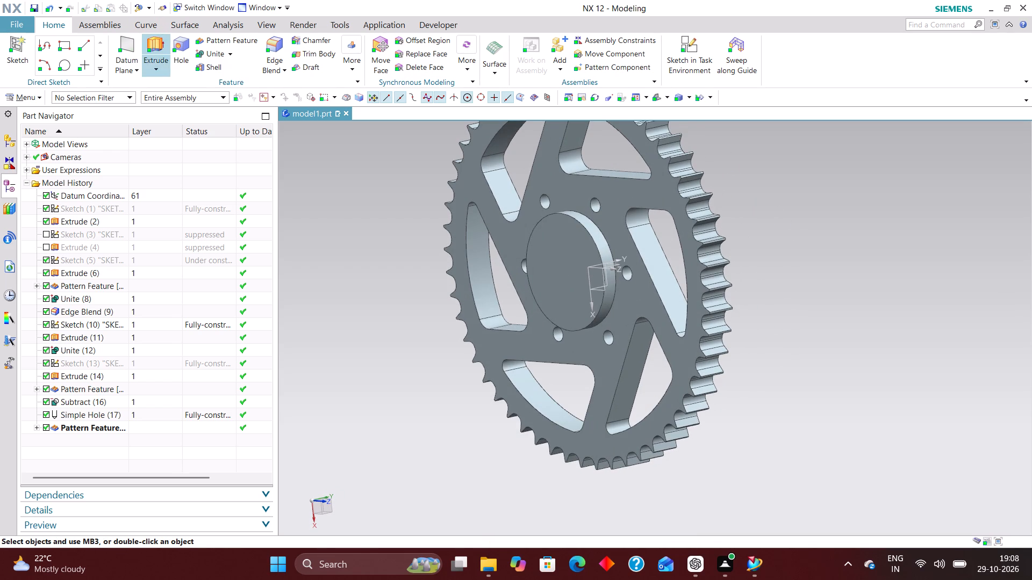
pyautogui.click(183, 41)
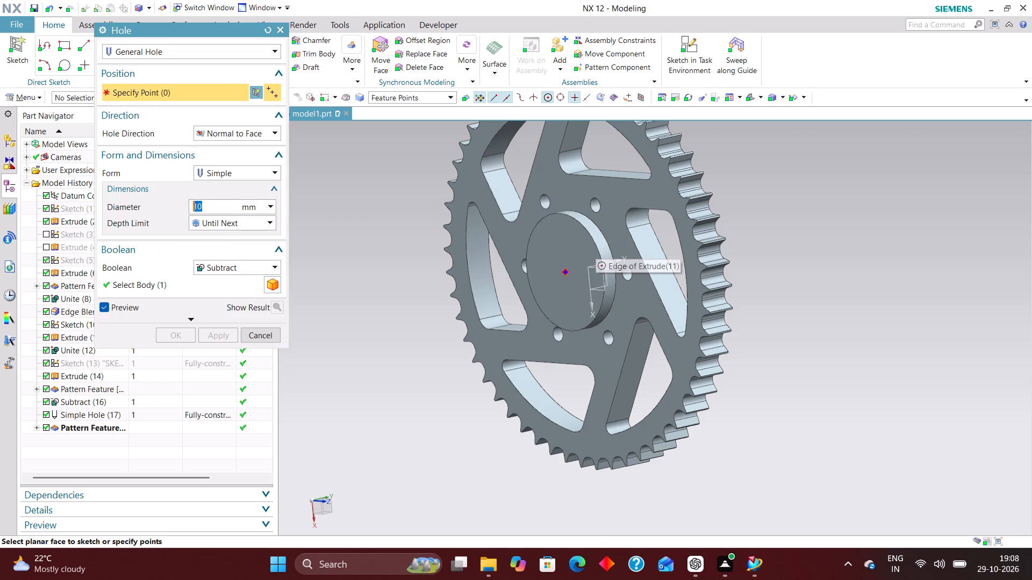
pyautogui.click(596, 245)
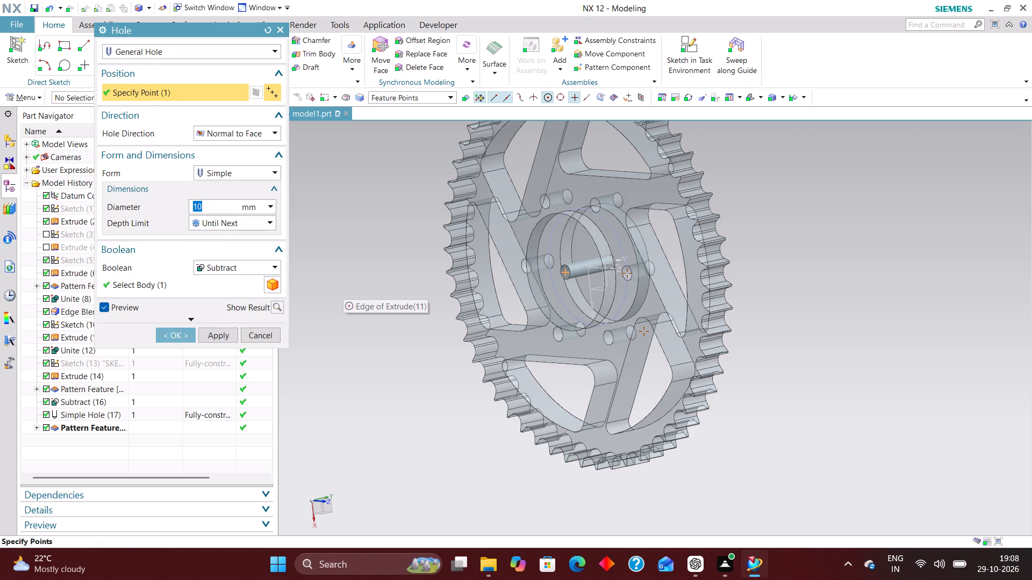
pyautogui.write('30')
pyautogui.press('Return')
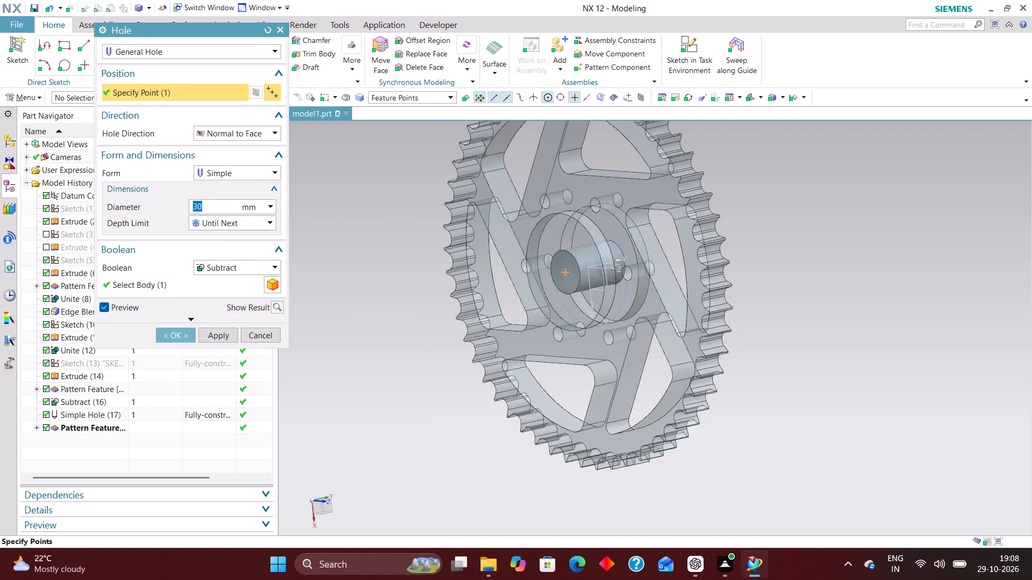
pyautogui.write('40')
pyautogui.press('Return')
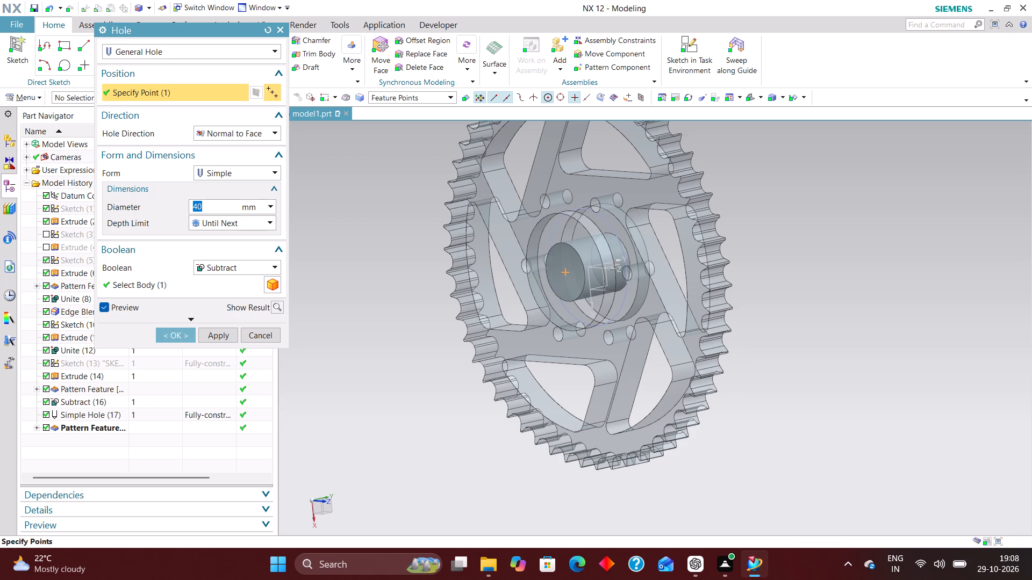
pyautogui.write('60')
pyautogui.press('Return')
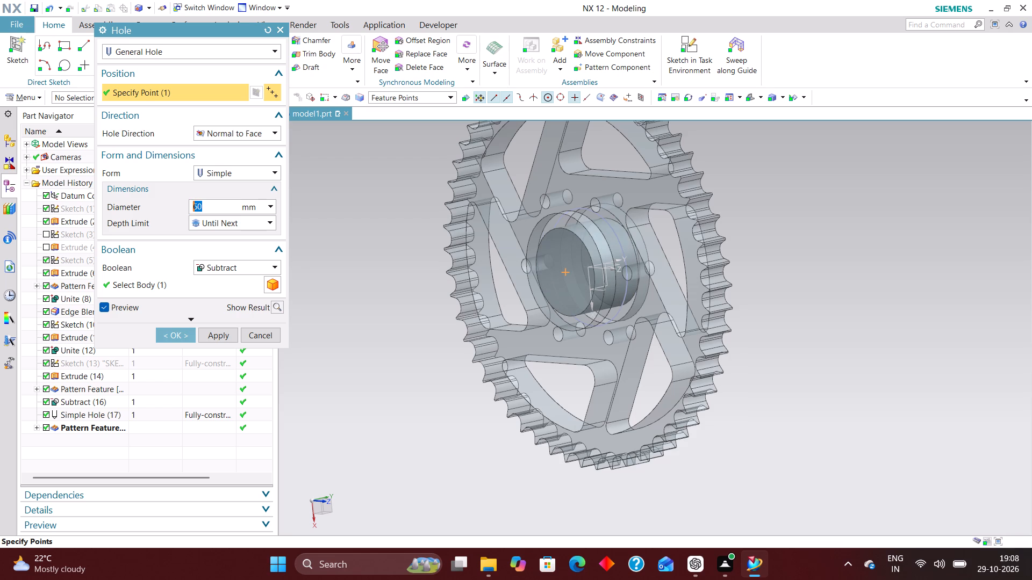
pyautogui.click(180, 340)
# Examine the bored hub and the whole toothed wheel from the front, edge-on and from both sides.
pyautogui.moveTo(892, 342); pyautogui.dragTo(940, 332, button='middle')
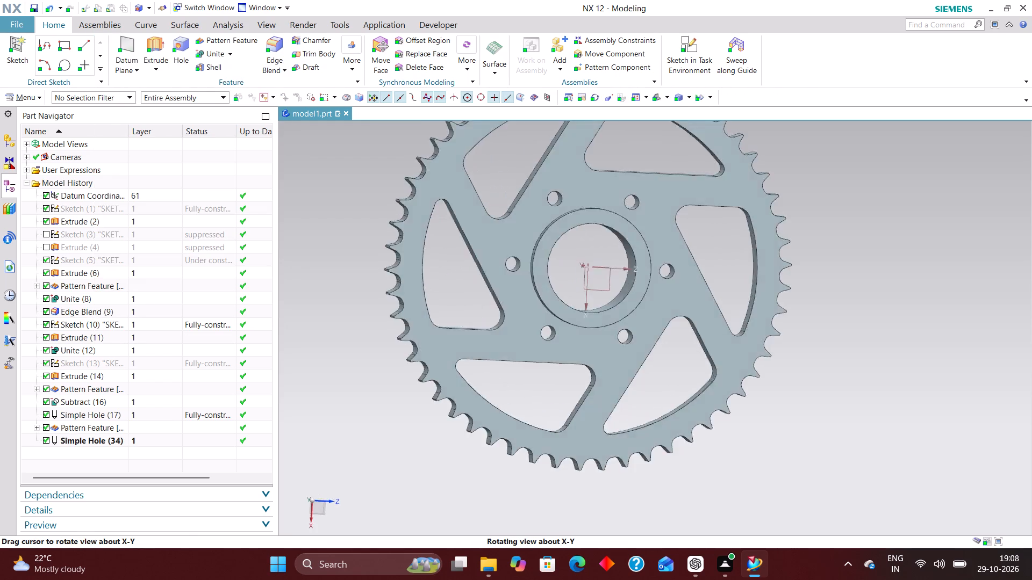
pyautogui.moveTo(940, 332); pyautogui.dragTo(894, 340, button='middle')
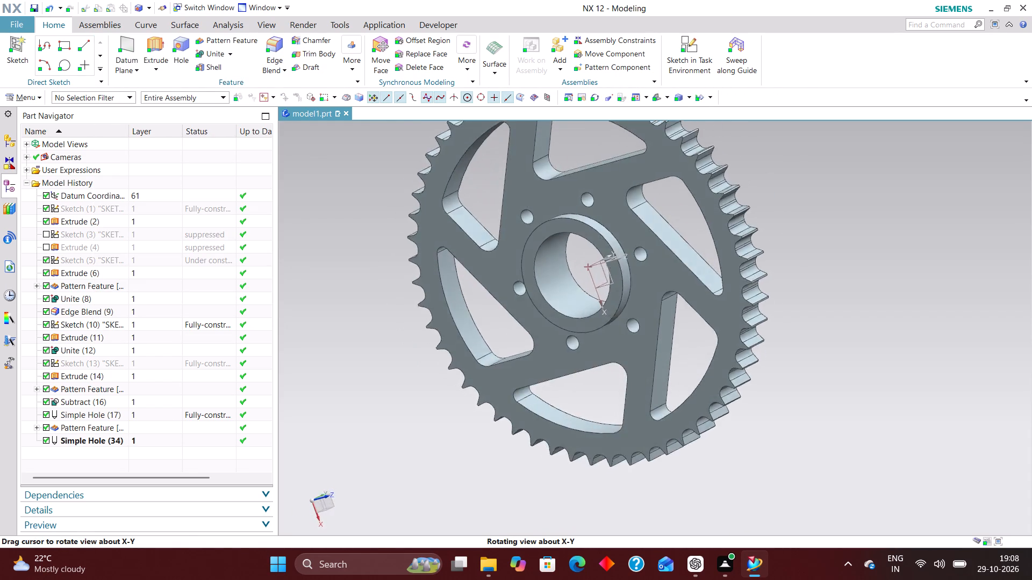
pyautogui.moveTo(894, 340); pyautogui.dragTo(892, 374, button='middle')
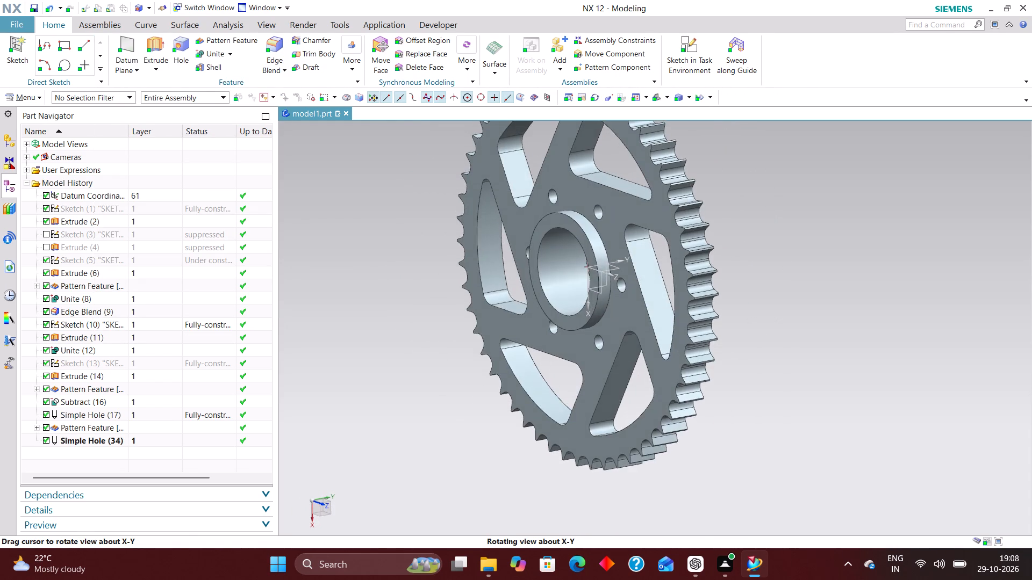
pyautogui.moveTo(892, 374); pyautogui.dragTo(883, 371, button='middle')
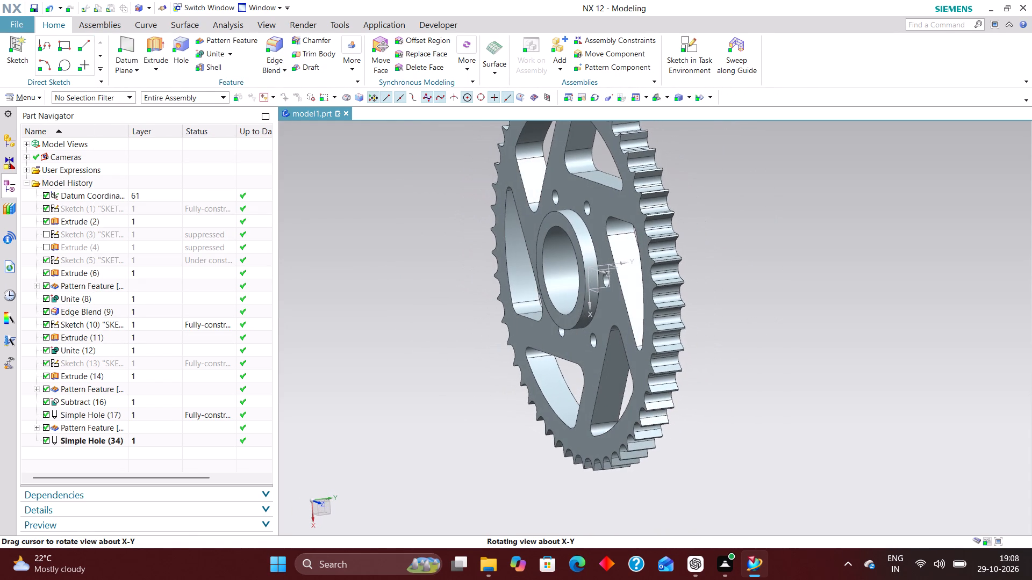
pyautogui.moveTo(883, 371); pyautogui.dragTo(862, 381, button='middle')
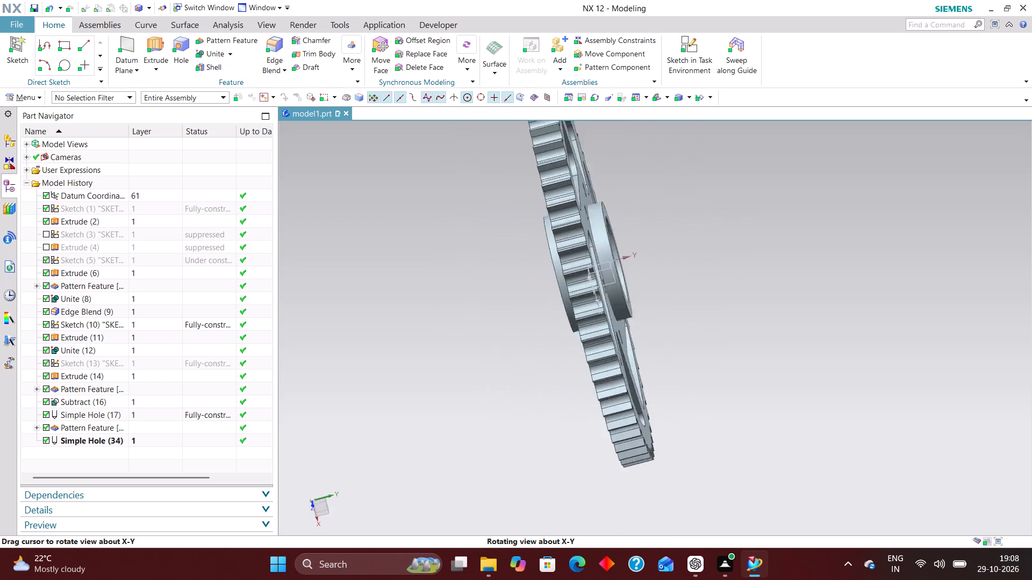
pyautogui.moveTo(862, 381); pyautogui.dragTo(838, 381, button='middle')
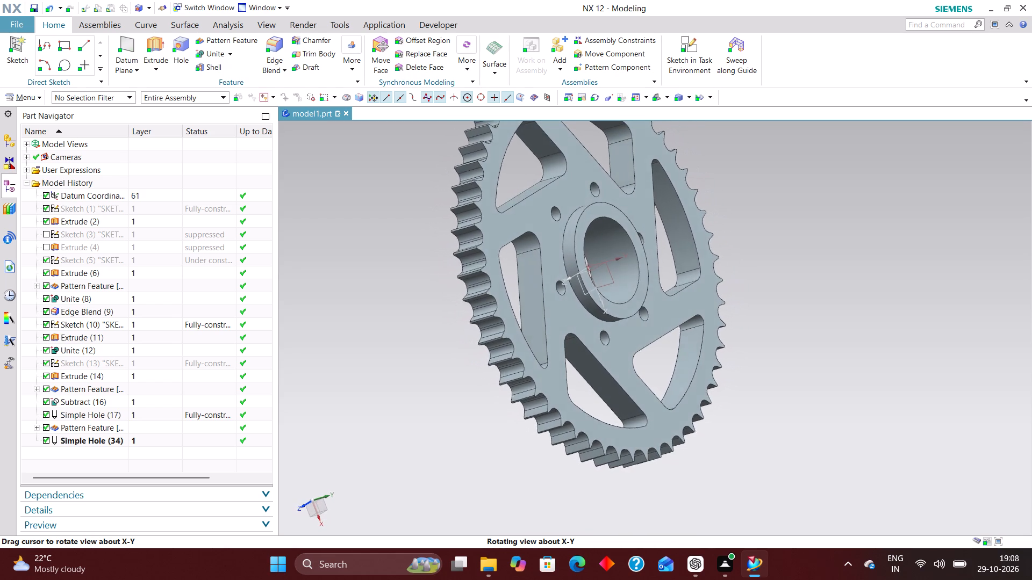
pyautogui.moveTo(838, 381); pyautogui.dragTo(867, 386, button='middle')
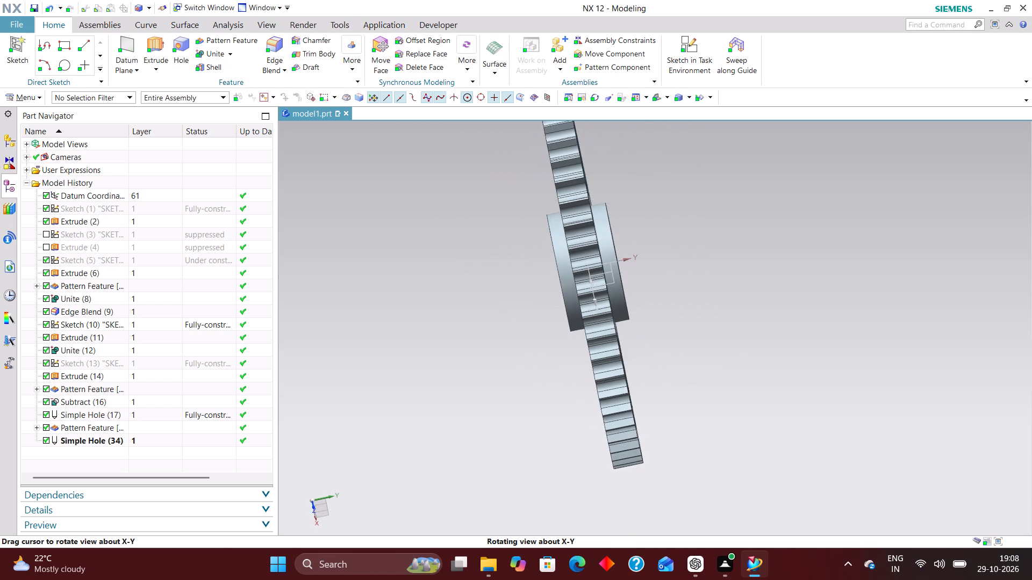
pyautogui.moveTo(867, 386); pyautogui.dragTo(875, 383, button='middle')
pyautogui.scroll(-1, 873, 375)
pyautogui.moveTo(825, 369); pyautogui.dragTo(871, 358, button='middle')
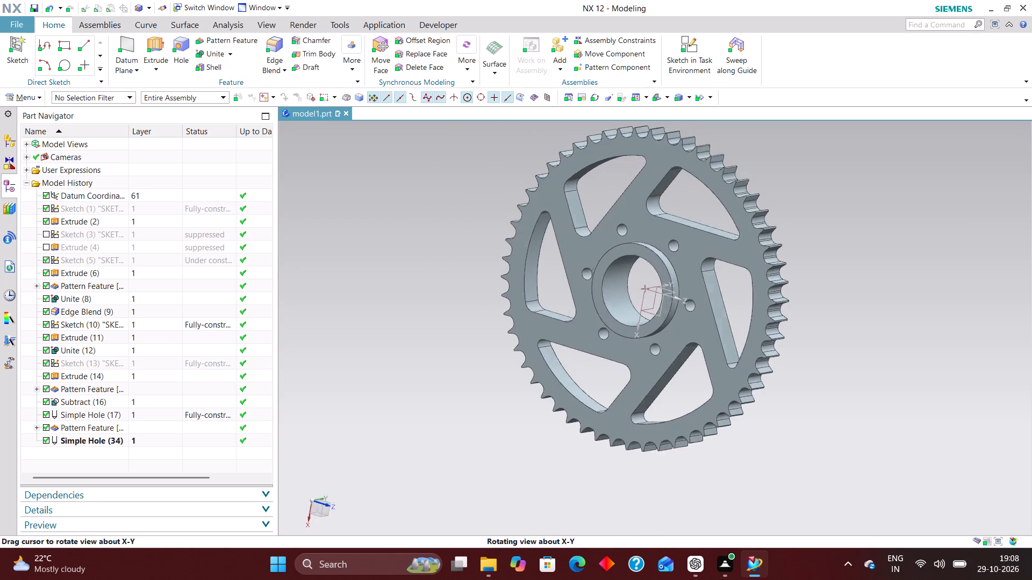
pyautogui.moveTo(871, 358); pyautogui.dragTo(856, 359, button='middle')
pyautogui.press('End')
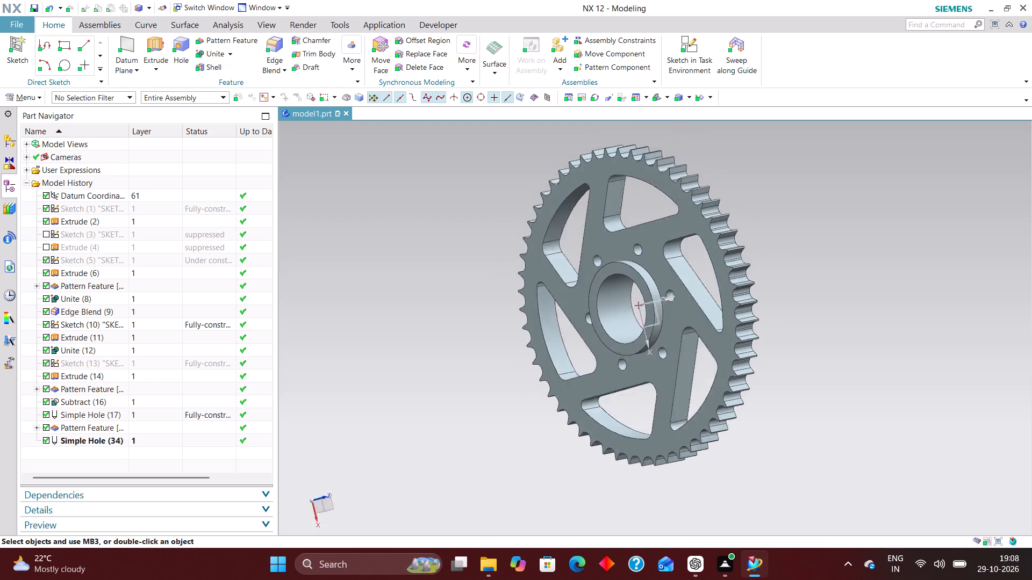
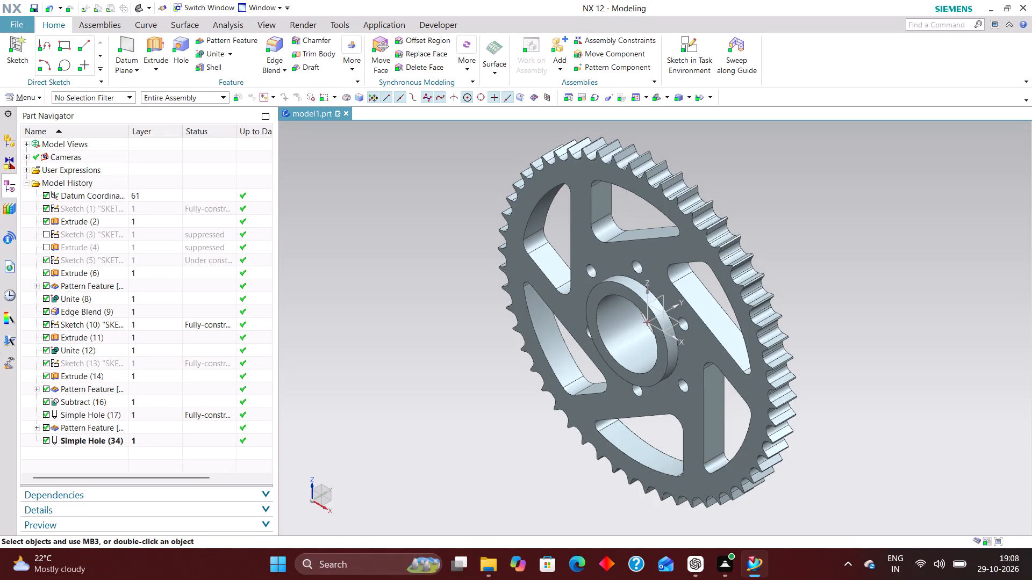
# Delete the suppressed Sketch (3) and Extrude (4) from the model history.
pyautogui.click(146, 237)
pyautogui.keyDown('ctrl'); pyautogui.click(148, 234); pyautogui.keyUp('ctrl')
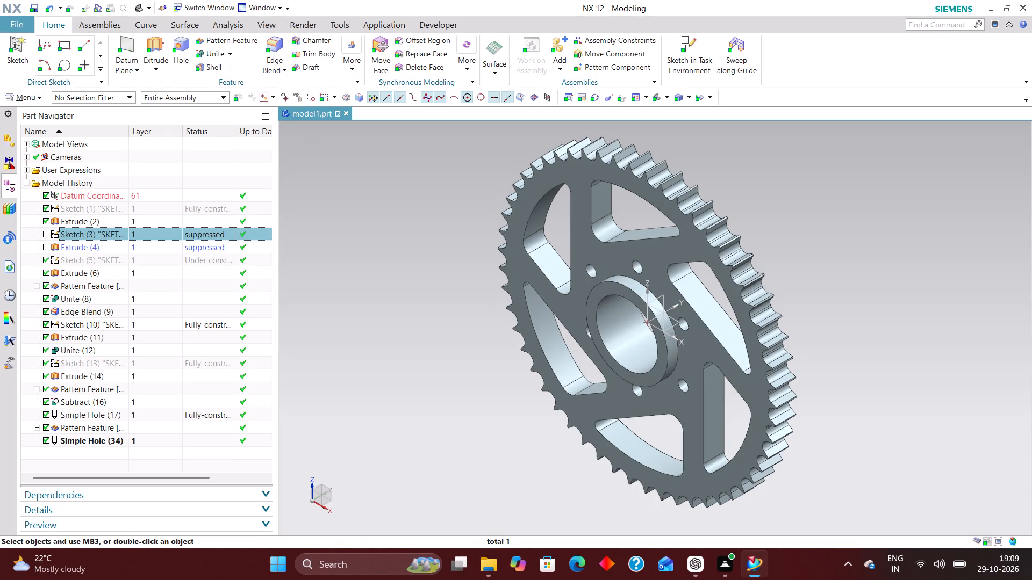
pyautogui.keyDown('ctrl'); pyautogui.click(153, 234); pyautogui.keyUp('ctrl')
pyautogui.keyDown('ctrl'); pyautogui.click(153, 244); pyautogui.keyUp('ctrl')
pyautogui.rightClick(148, 242)
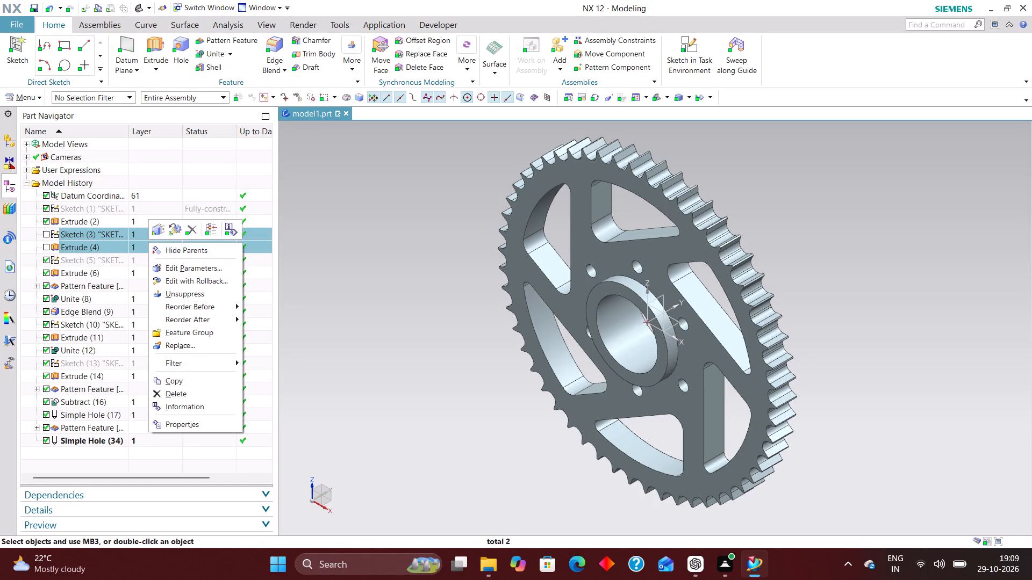
pyautogui.click(194, 227)
# Reopen the tooth profile Sketch (5) and dimension the horizontal distance from the vertical centreline to the tooth's near base corner.
pyautogui.click(148, 233)
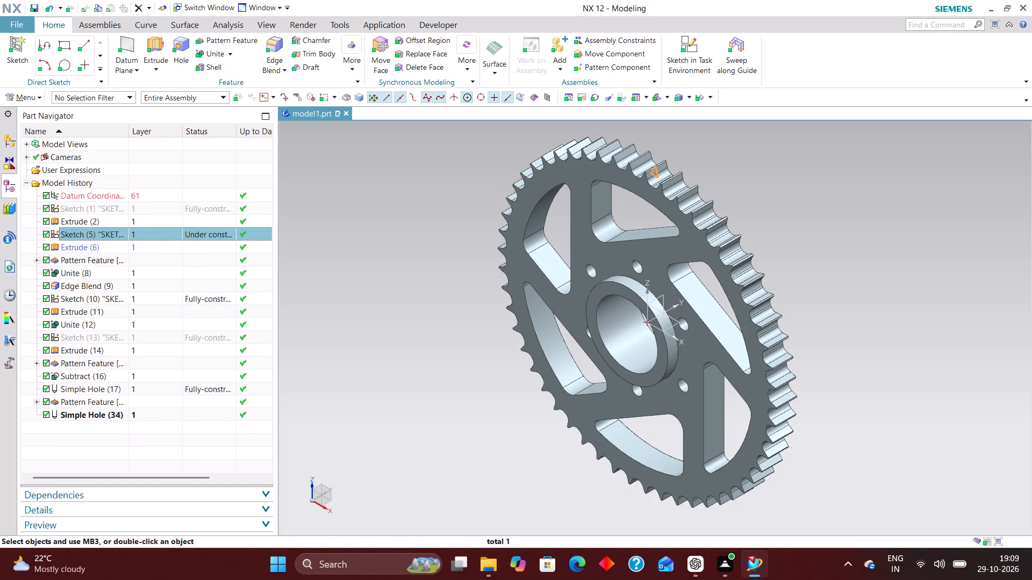
pyautogui.rightClick(148, 233)
pyautogui.click(193, 262)
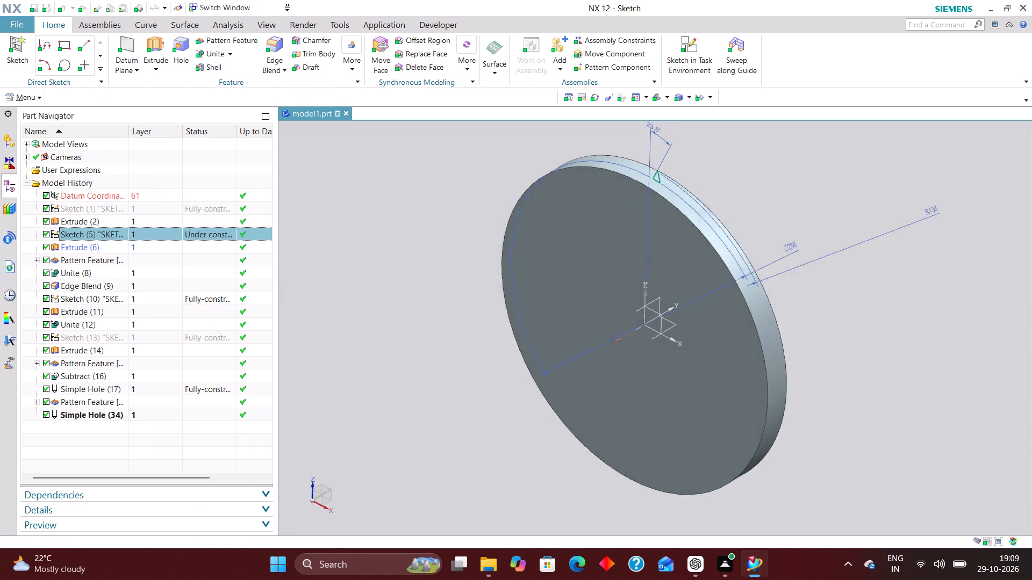
pyautogui.scroll(4, 609, 285)
pyautogui.click(673, 39)
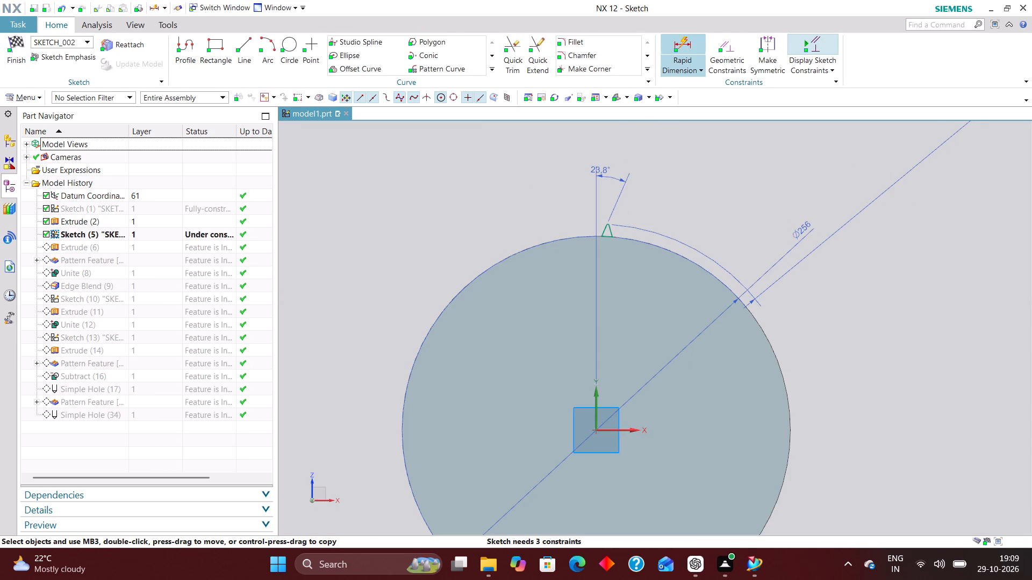
pyautogui.click(729, 46)
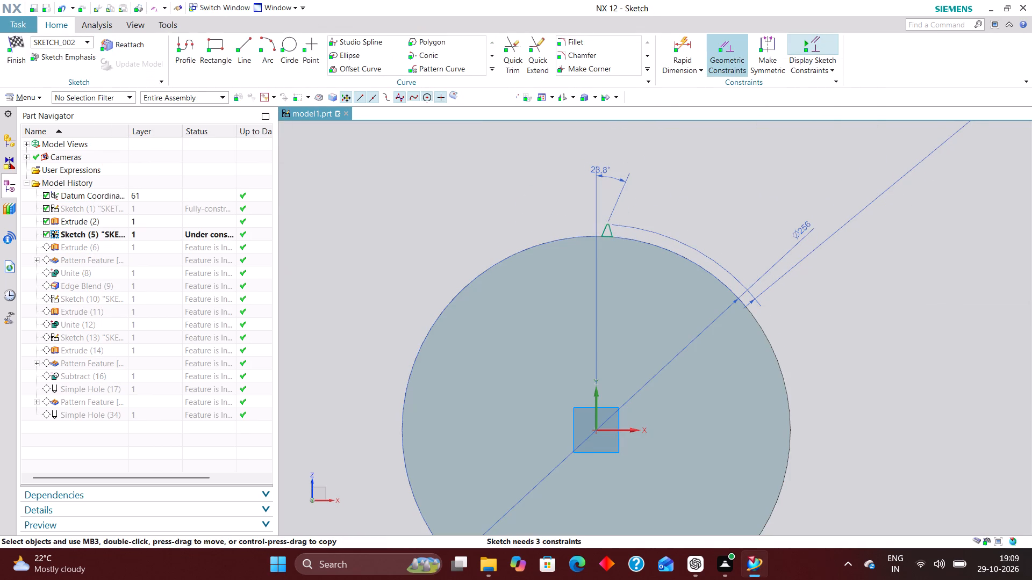
pyautogui.click(679, 42)
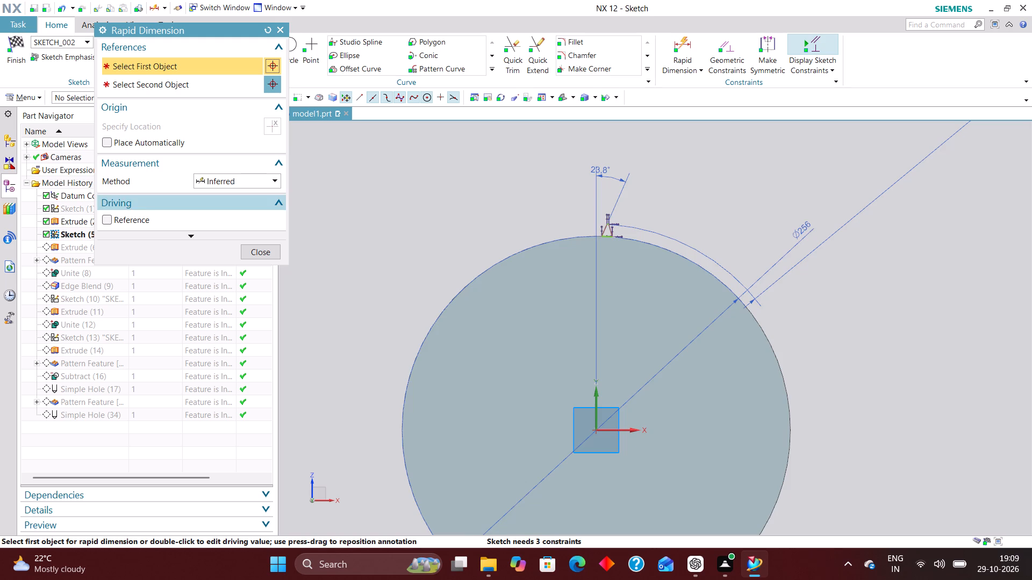
pyautogui.scroll(3, 634, 404)
pyautogui.click(558, 422)
pyautogui.scroll(-3, 664, 463)
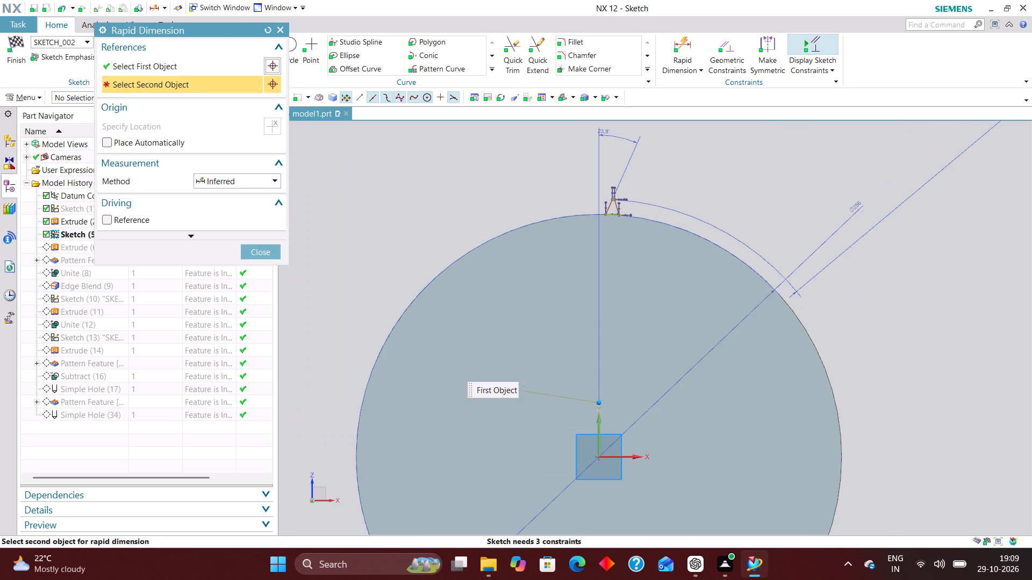
pyautogui.scroll(9, 600, 219)
pyautogui.scroll(5, 631, 251)
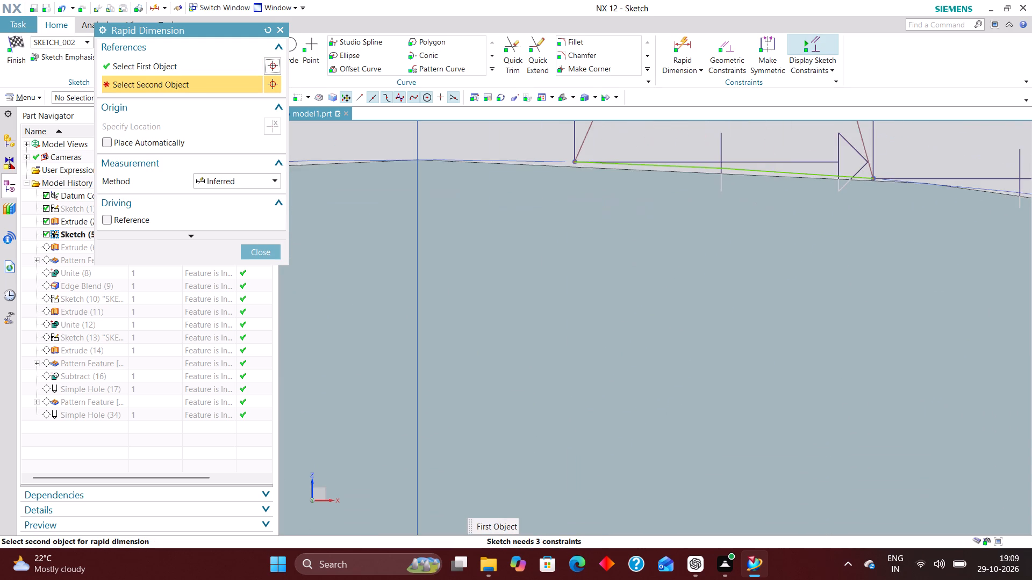
pyautogui.scroll(-4, 628, 256)
pyautogui.scroll(4, 607, 244)
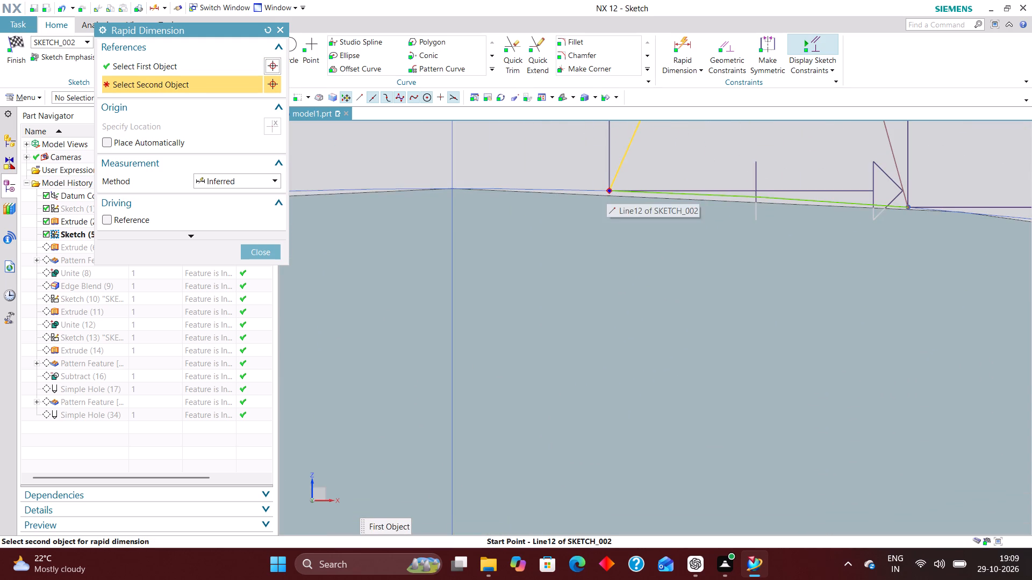
pyautogui.click(607, 190)
pyautogui.click(534, 328)
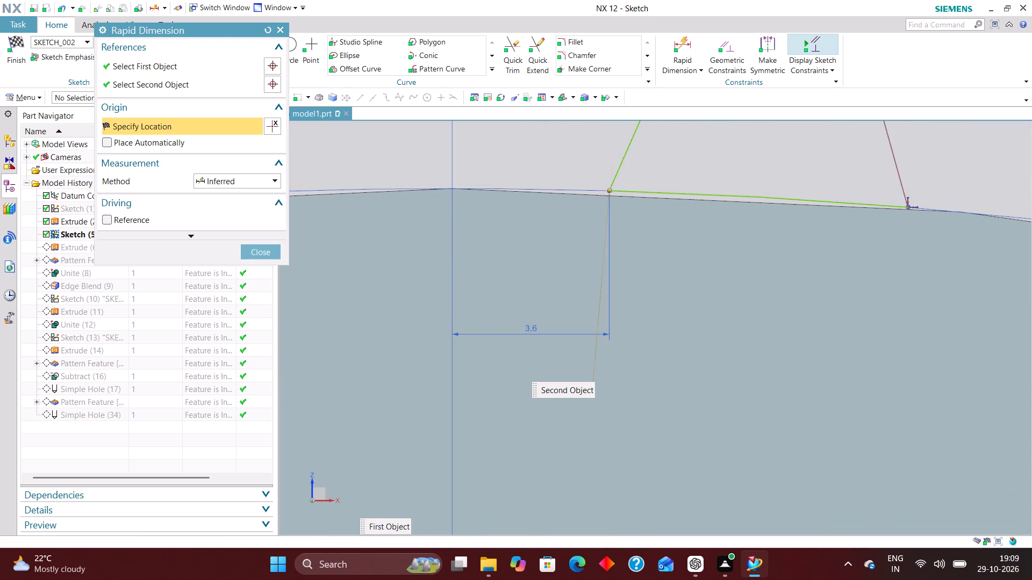
# Dimension the horizontal width of the tooth base between its two corners on the root circle.
pyautogui.scroll(-6, 535, 216)
pyautogui.scroll(-1, 564, 279)
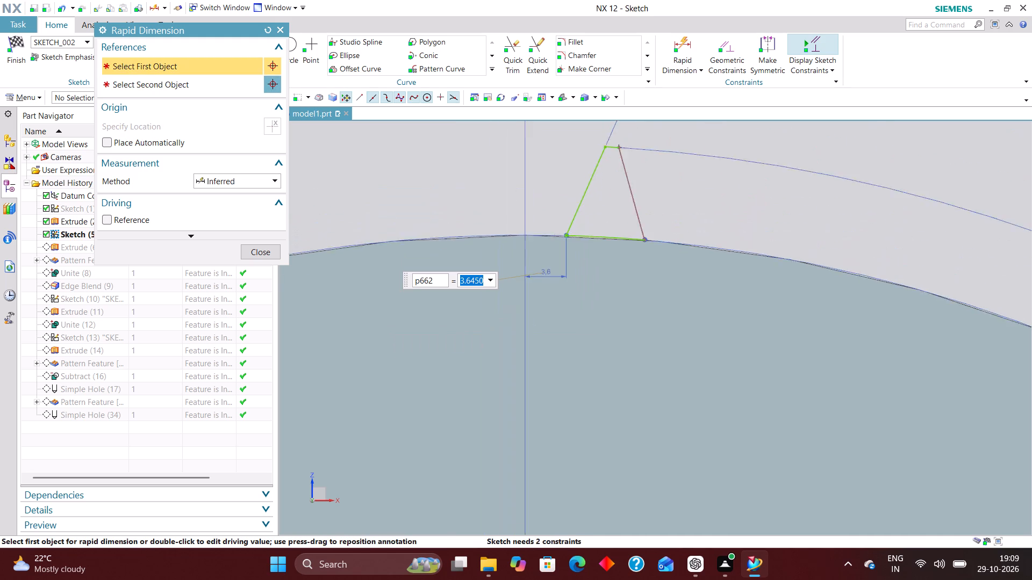
pyautogui.scroll(-2, 562, 280)
pyautogui.scroll(3, 655, 264)
pyautogui.scroll(4, 558, 235)
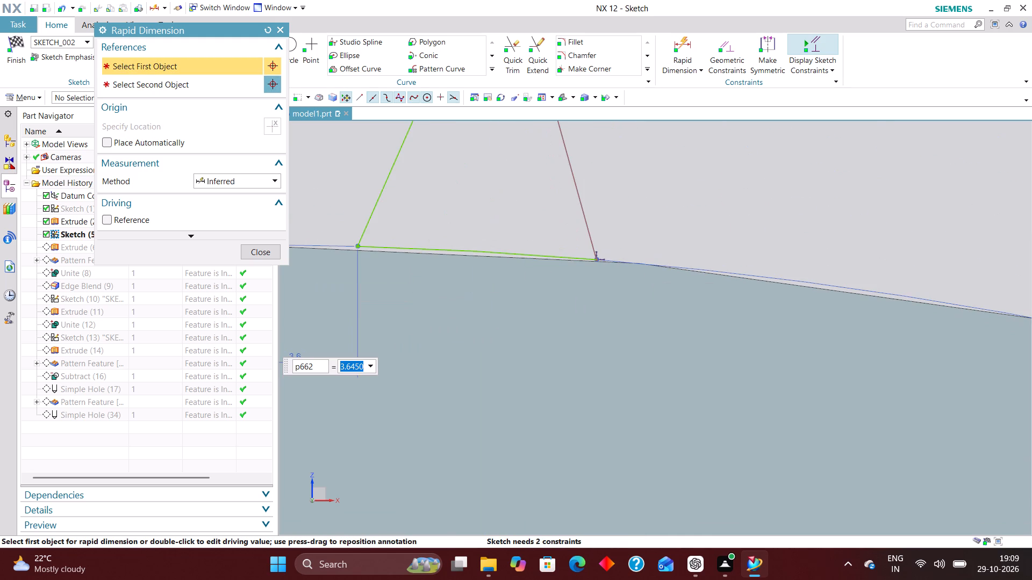
pyautogui.click(556, 252)
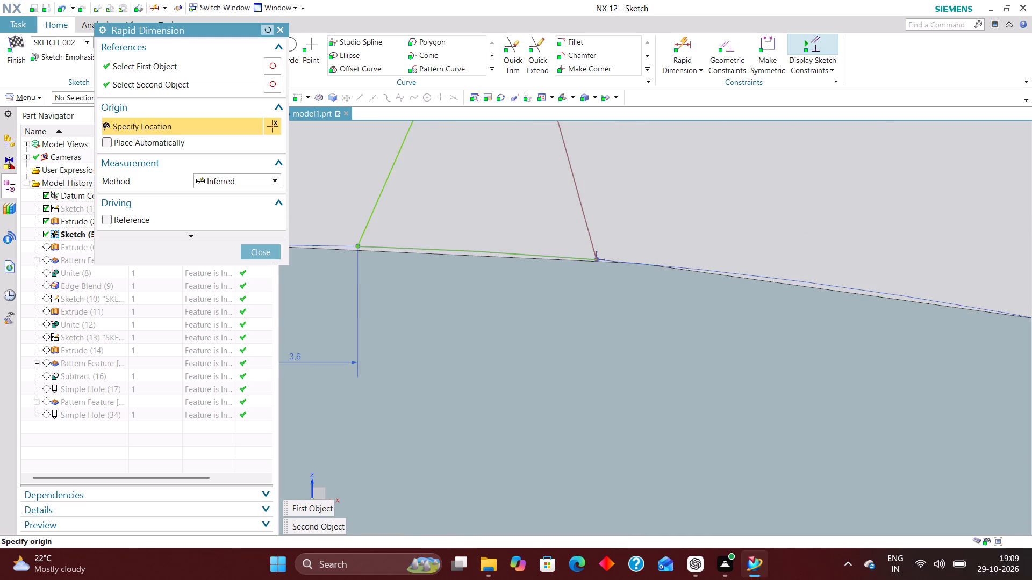
pyautogui.click(268, 29)
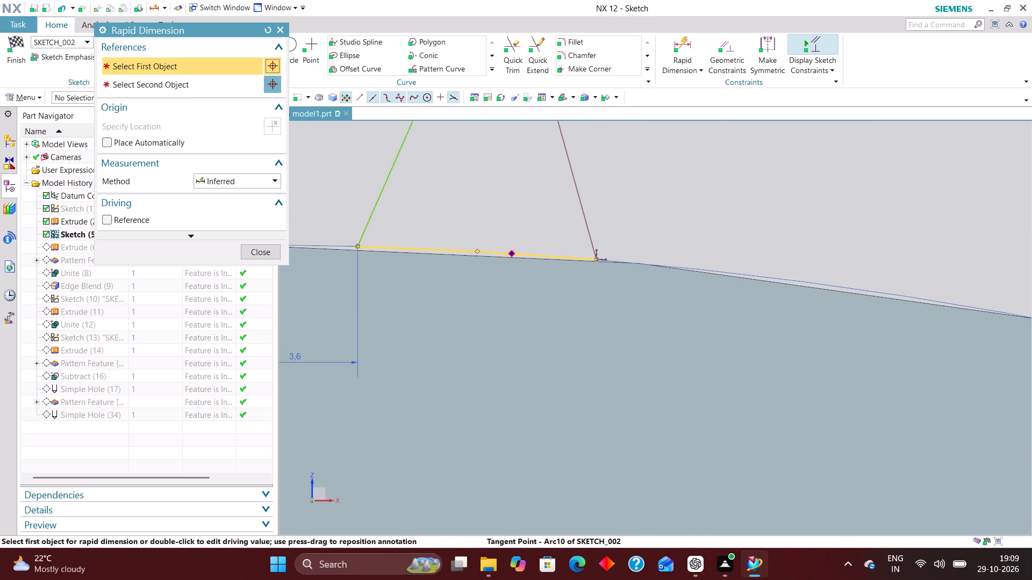
pyautogui.click(597, 259)
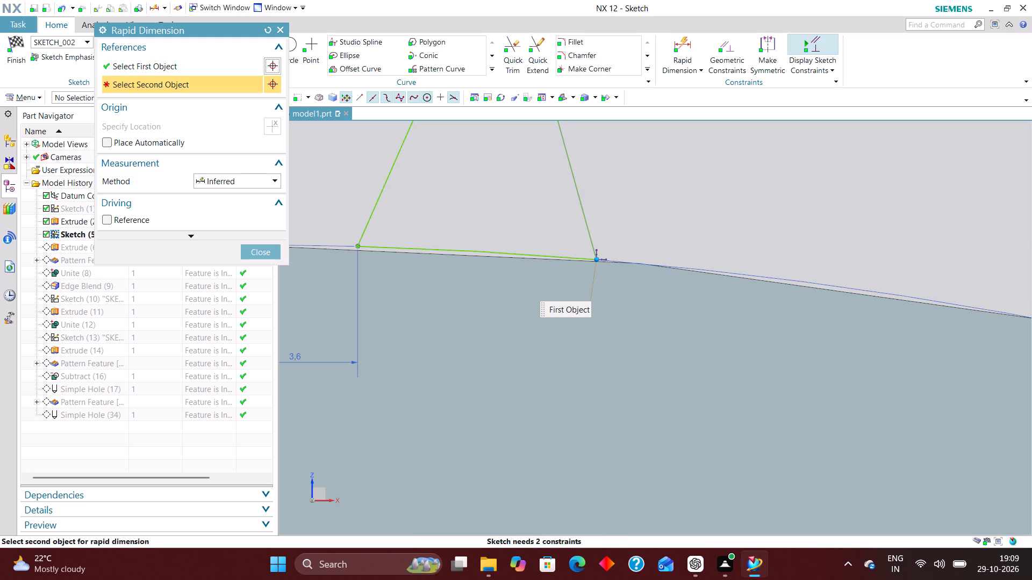
pyautogui.click(360, 242)
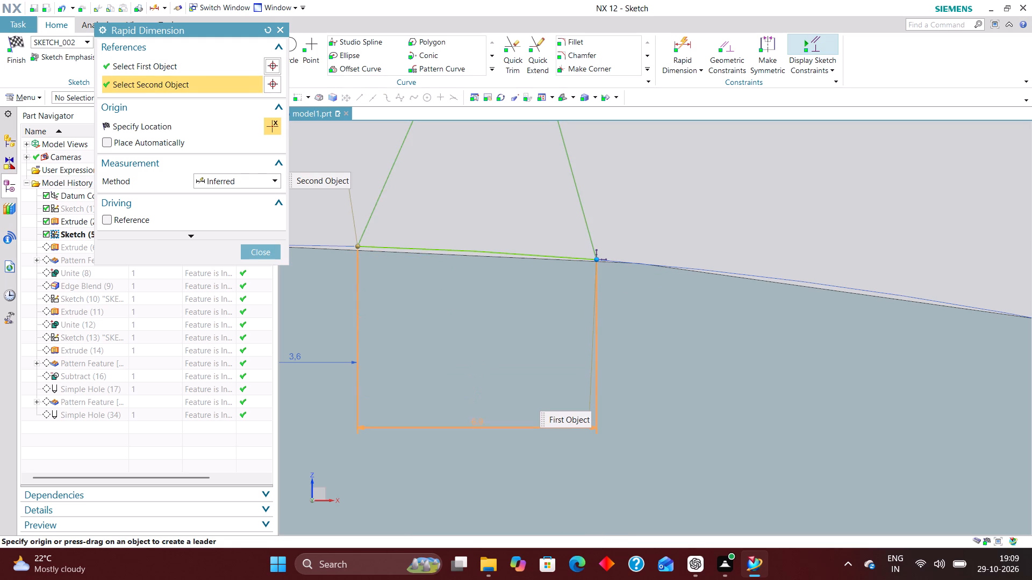
pyautogui.click(465, 476)
# Dimension the vertical height of the tooth's flank farther from the centreline and finish the sketch.
pyautogui.scroll(-4, 570, 332)
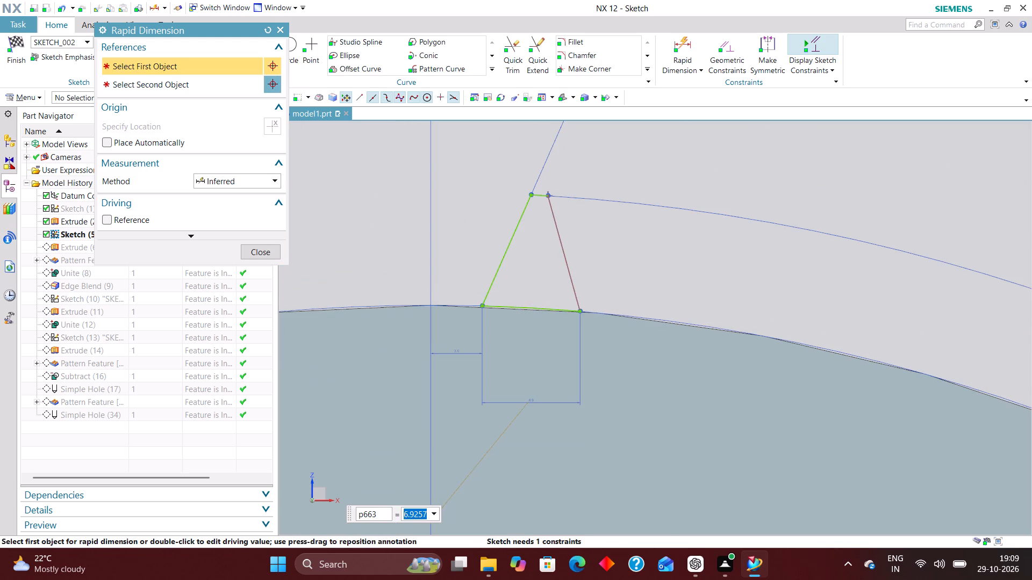
pyautogui.scroll(2, 593, 238)
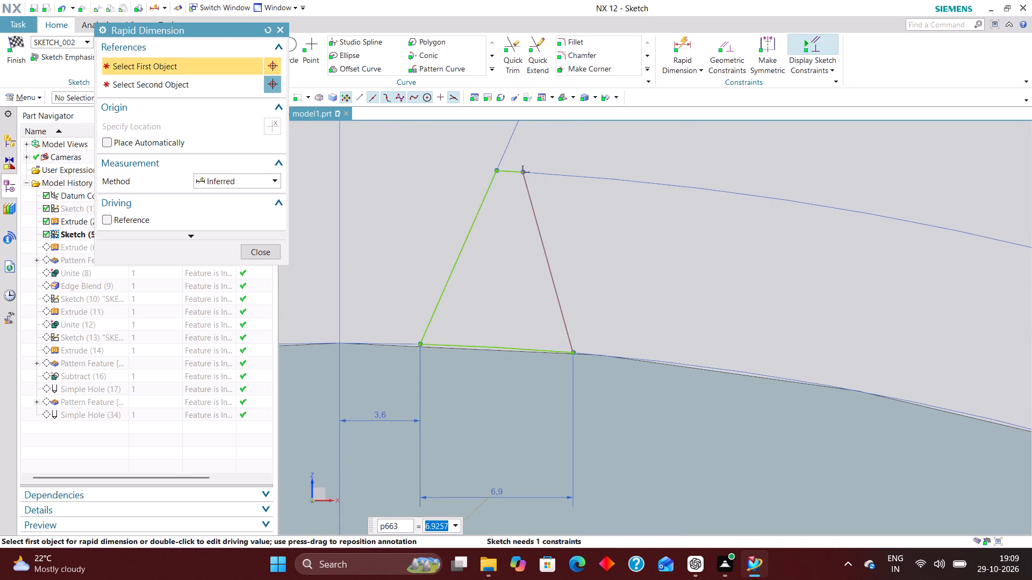
pyautogui.scroll(-2, 577, 249)
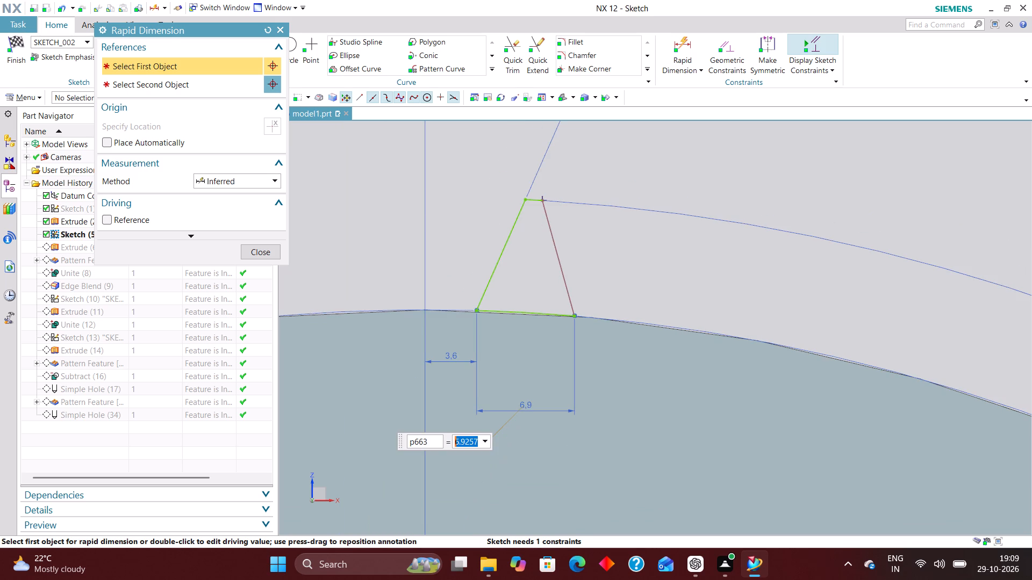
pyautogui.scroll(-4, 513, 212)
pyautogui.scroll(4, 537, 234)
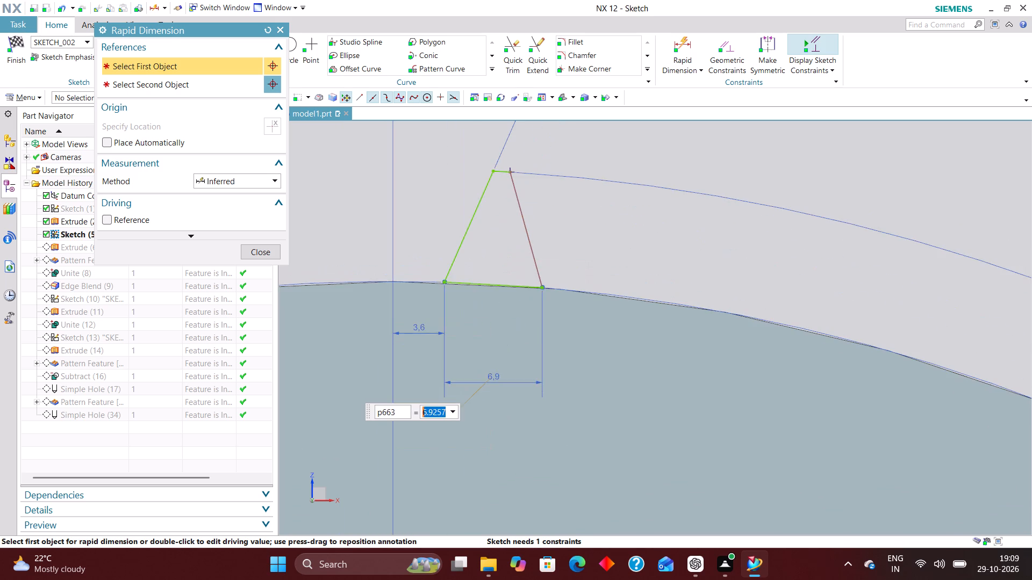
pyautogui.scroll(-3, 550, 237)
pyautogui.scroll(5, 537, 228)
pyautogui.click(549, 285)
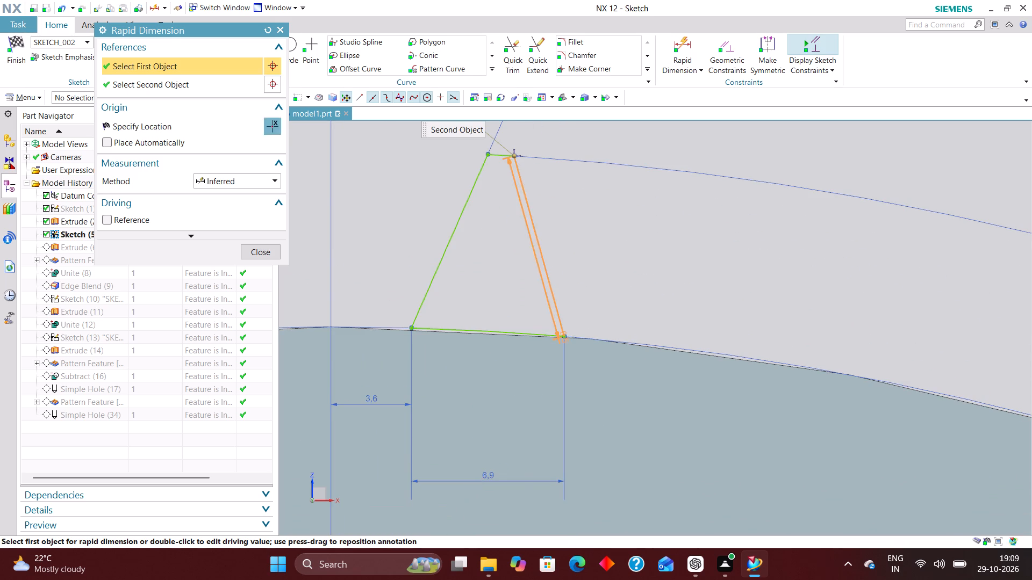
pyautogui.click(615, 226)
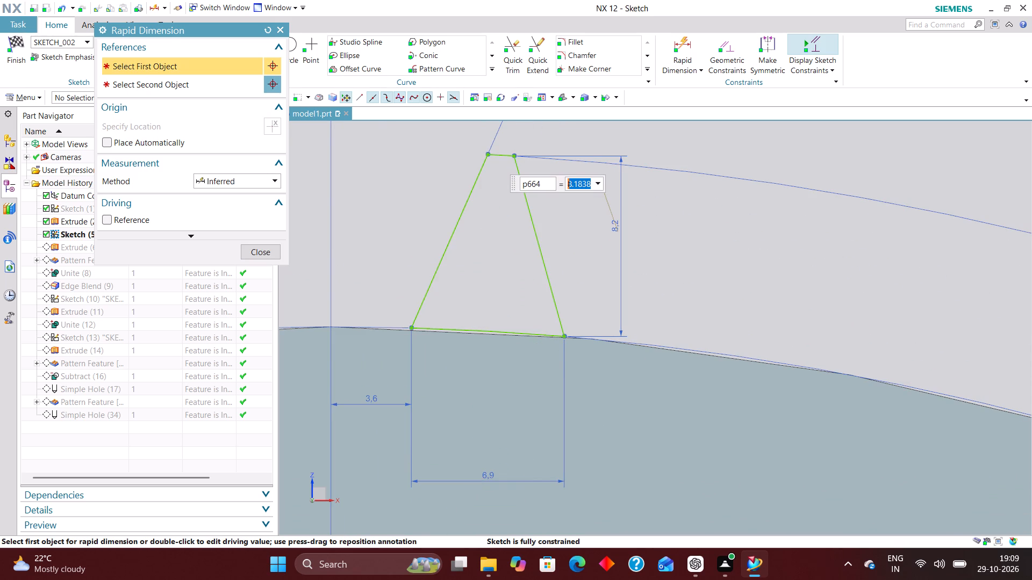
pyautogui.click(276, 247)
pyautogui.scroll(-4, 700, 255)
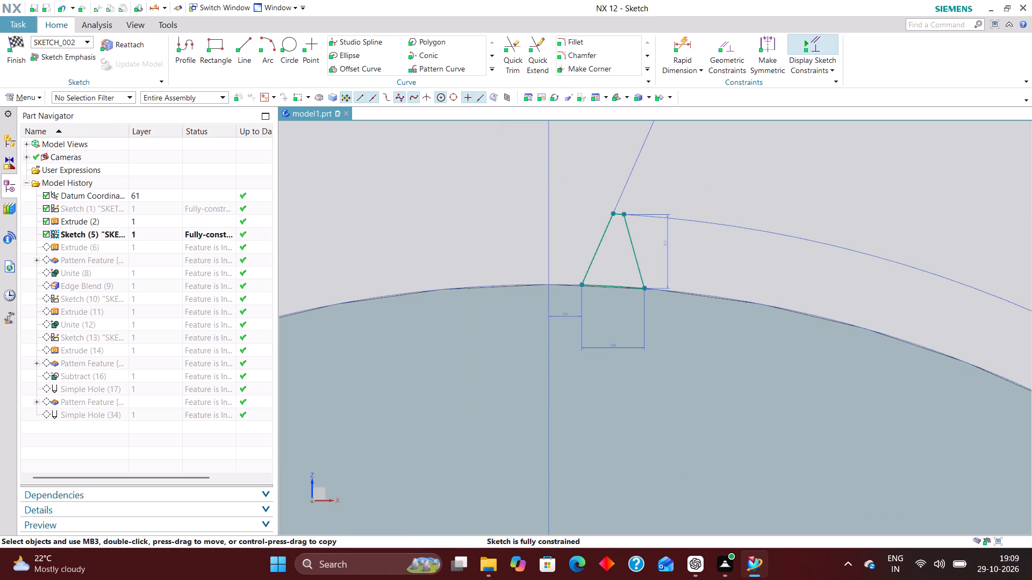
pyautogui.click(17, 44)
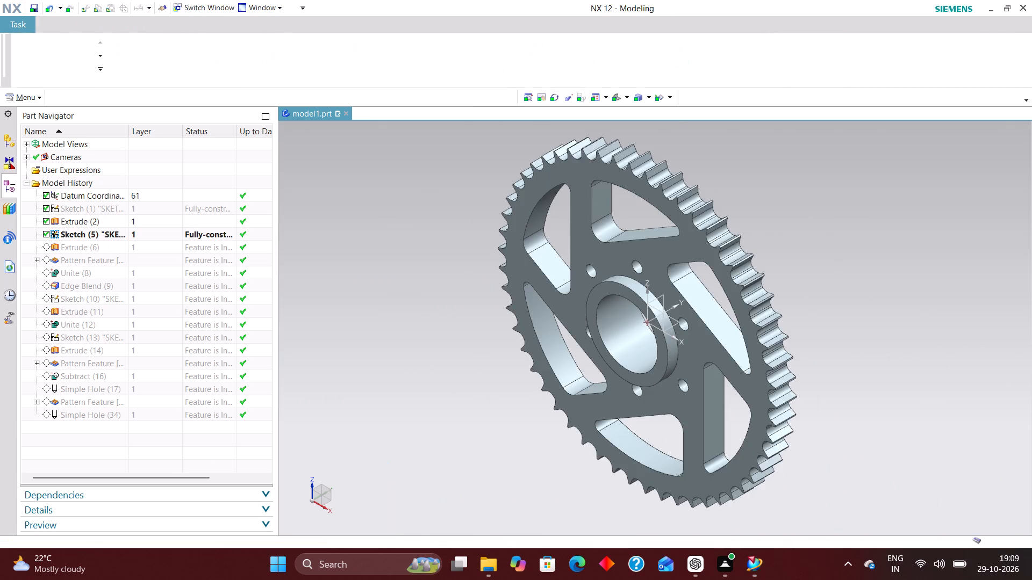
# Hide Sketch (10), the hub sketch.
pyautogui.scroll(-4, 174, 277)
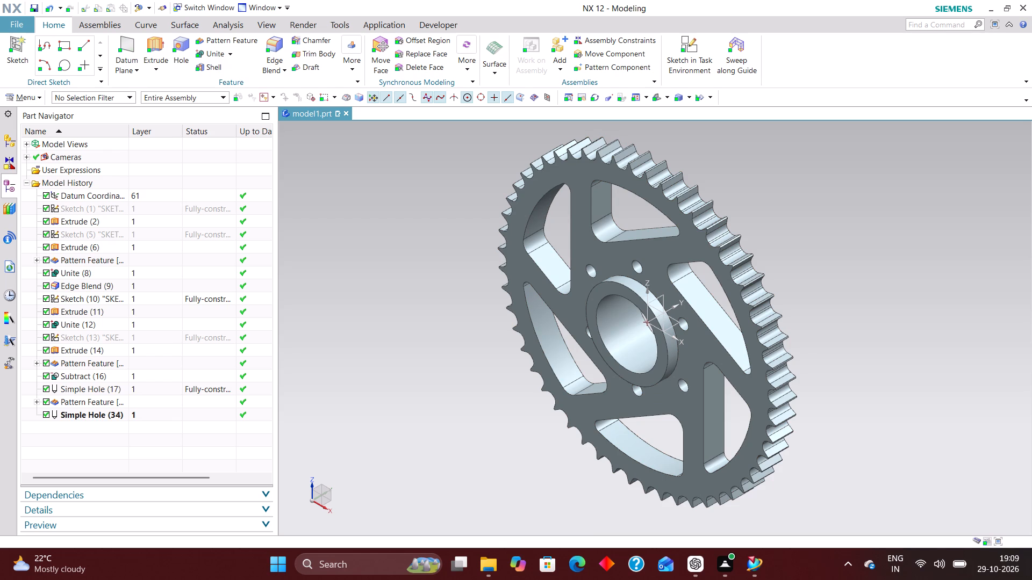
pyautogui.click(148, 299)
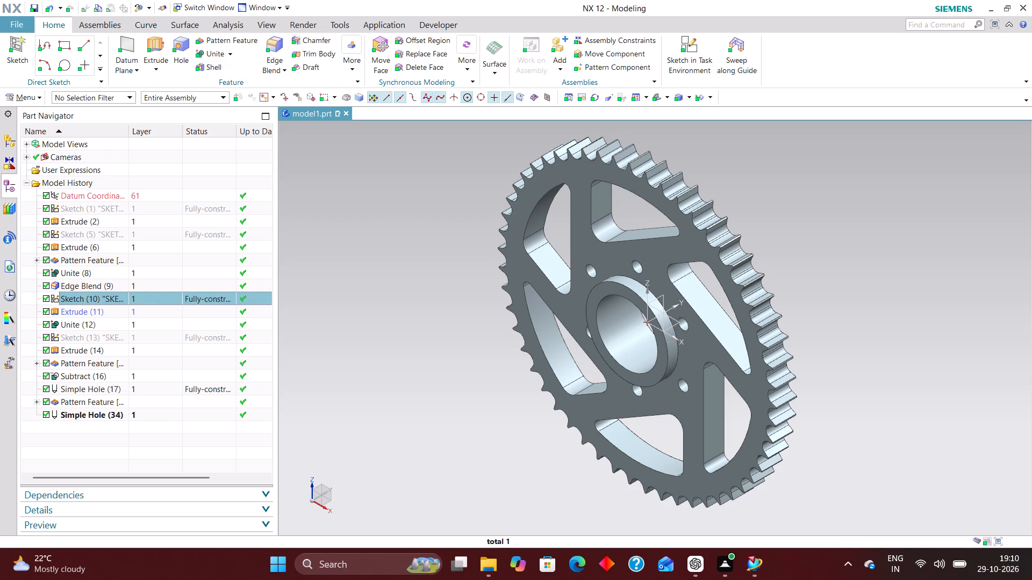
pyautogui.rightClick(142, 297)
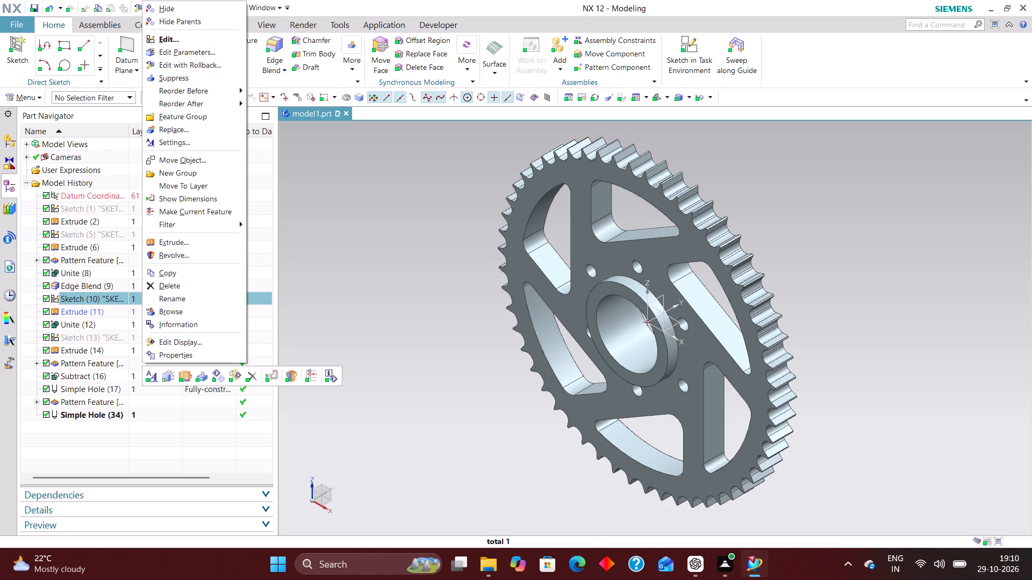
pyautogui.click(194, 8)
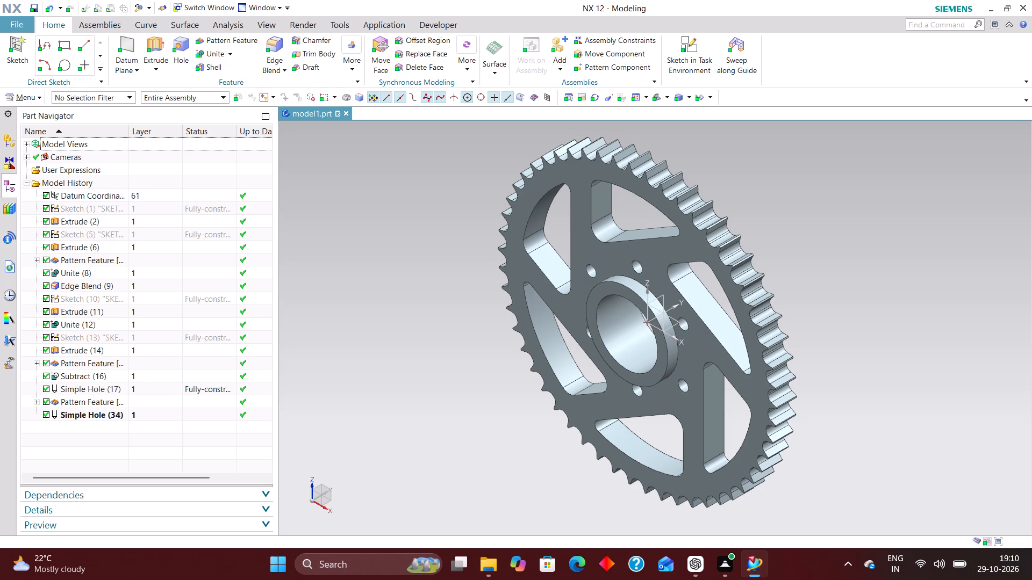
# Move the datum coordinate system to layer 220.
pyautogui.click(148, 199)
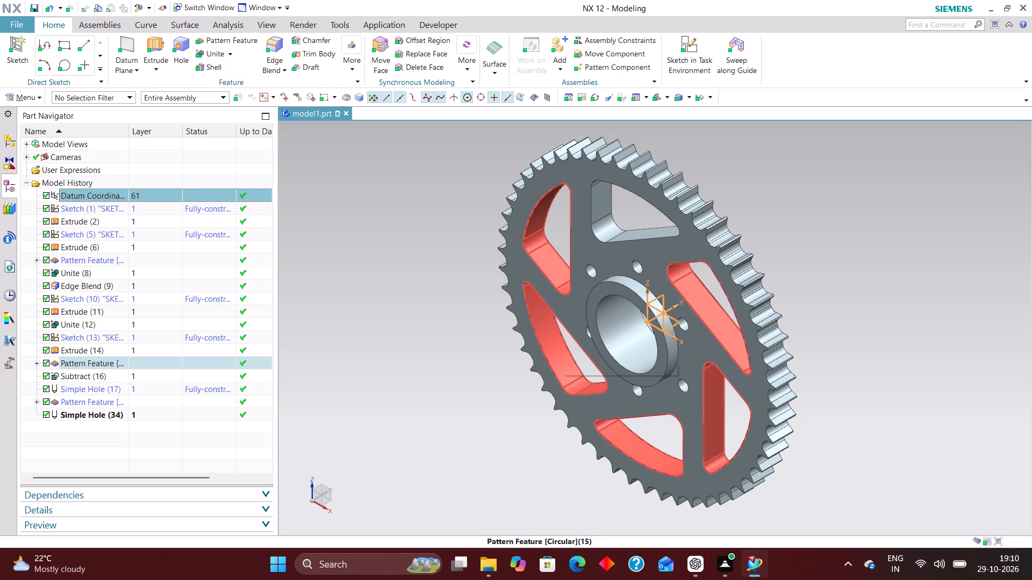
pyautogui.hotkey('ctrl', 'j')
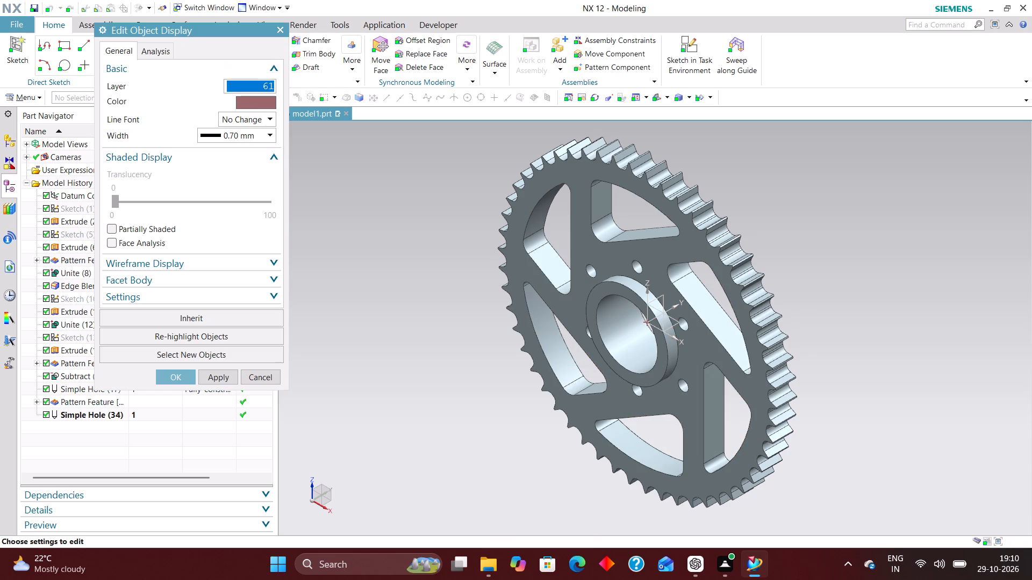
pyautogui.write('220')
pyautogui.press('Return')
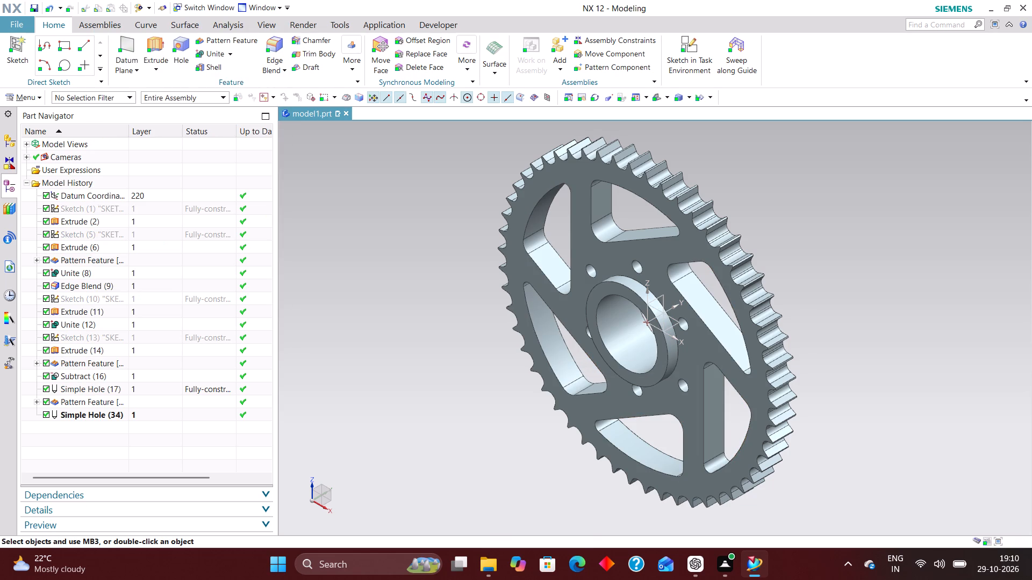
# Move Sketch (1), the wheel's base circle, to layer 11.
pyautogui.click(150, 211)
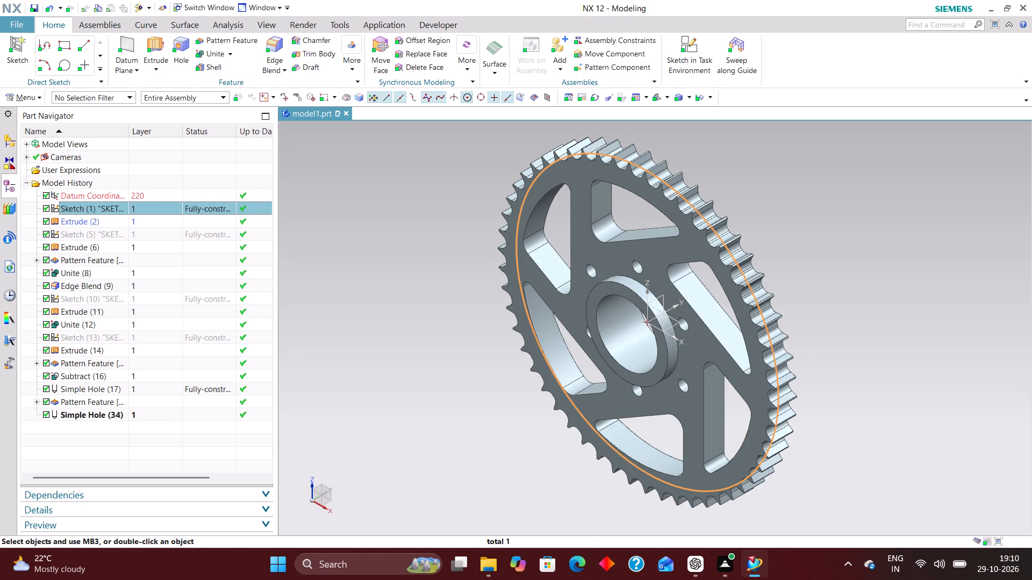
pyautogui.hotkey('ctrl', 'j')
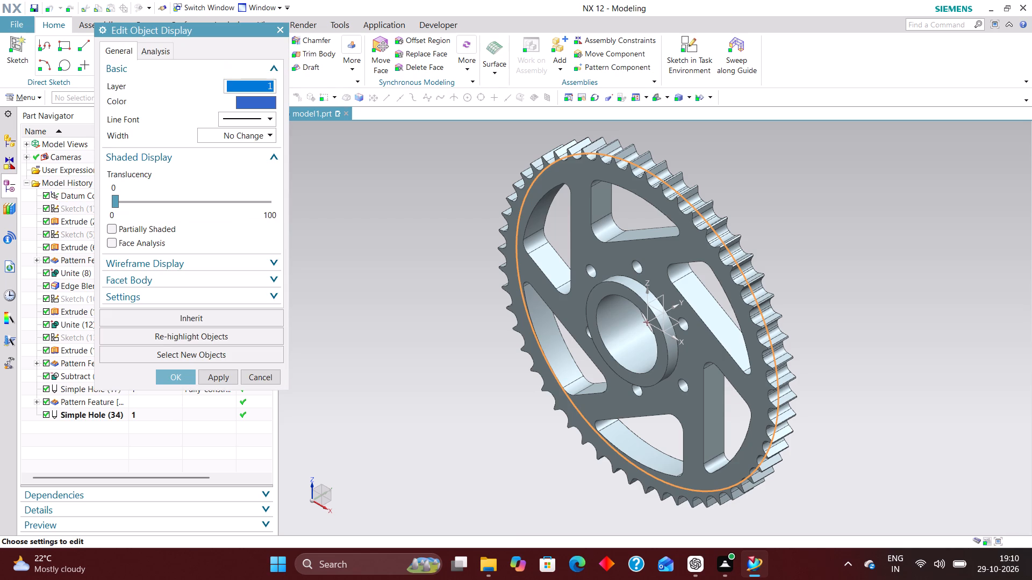
pyautogui.write('11')
pyautogui.press('Return')
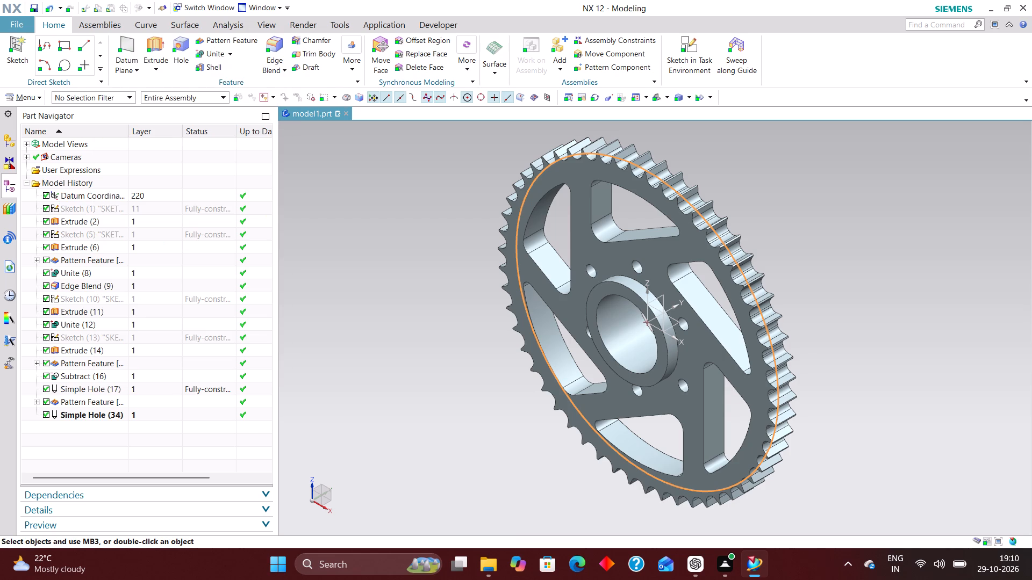
# Move the wheel's solid body, selected through Extrude (2), to layer 2.
pyautogui.click(163, 220)
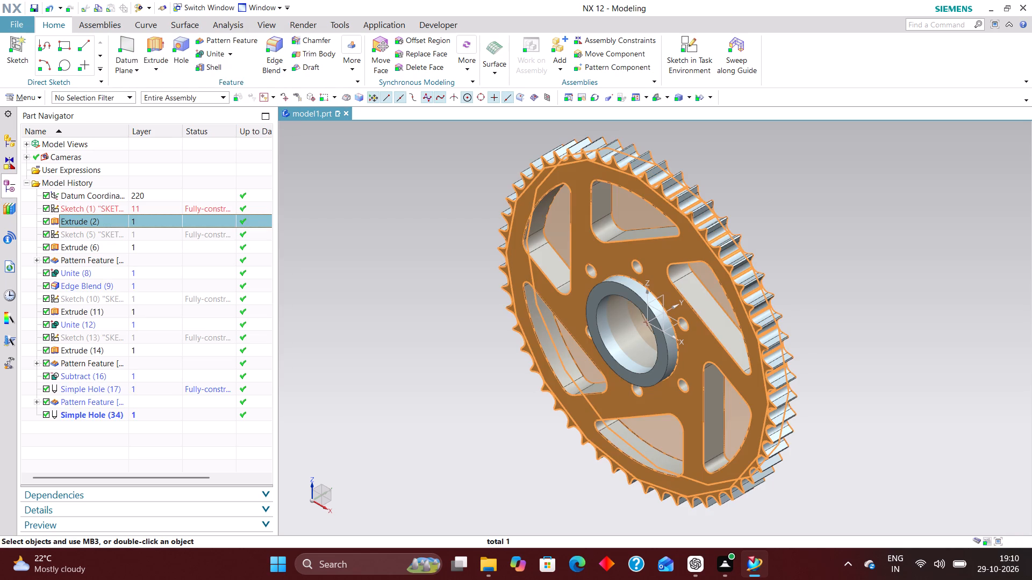
pyautogui.hotkey('ctrl', 'j')
pyautogui.press('2')
pyautogui.press('Return')
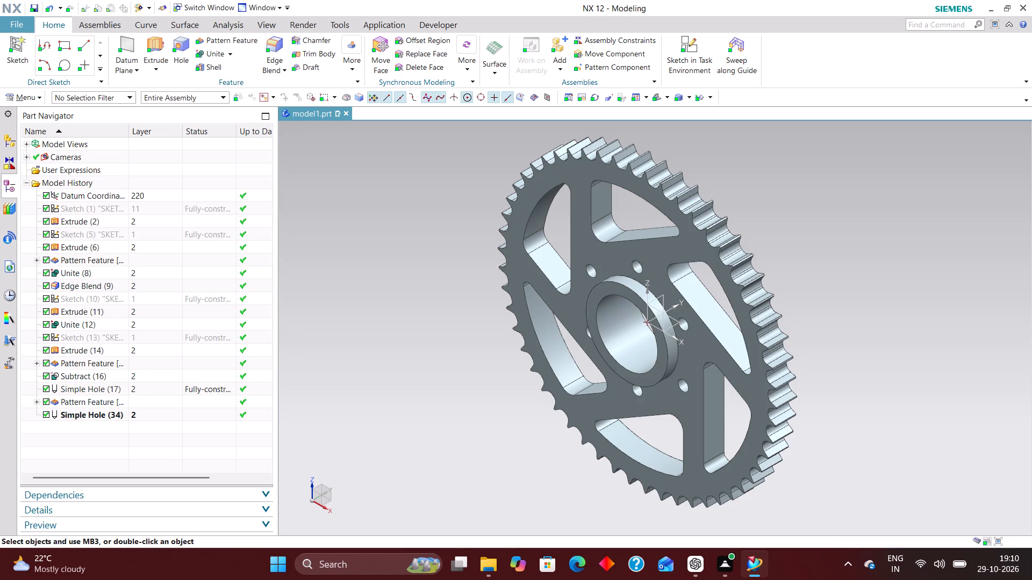
# Move Sketch (5), the tooth profile sketch, to layer 12.
pyautogui.click(147, 232)
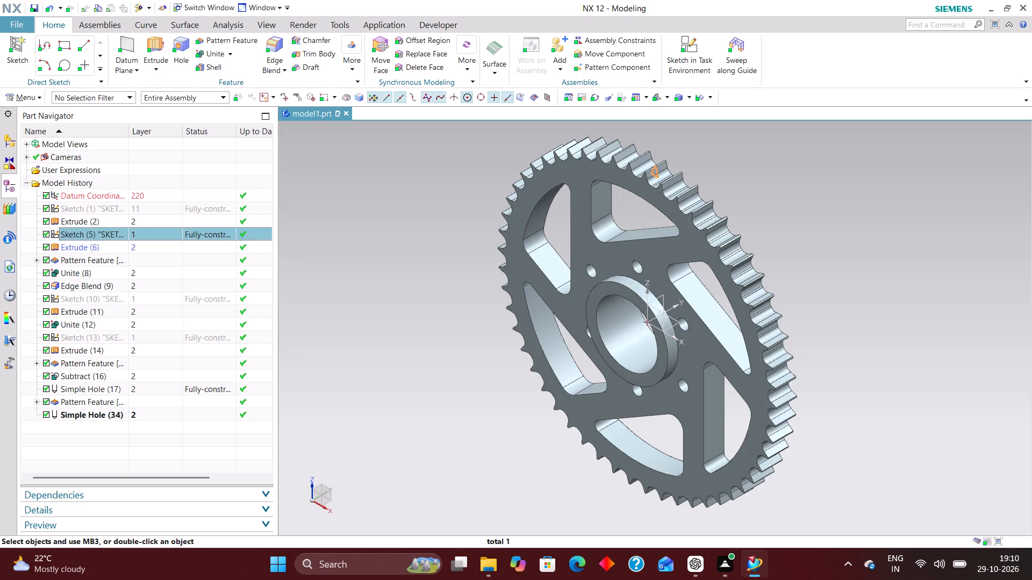
pyautogui.hotkey('ctrl', 'j')
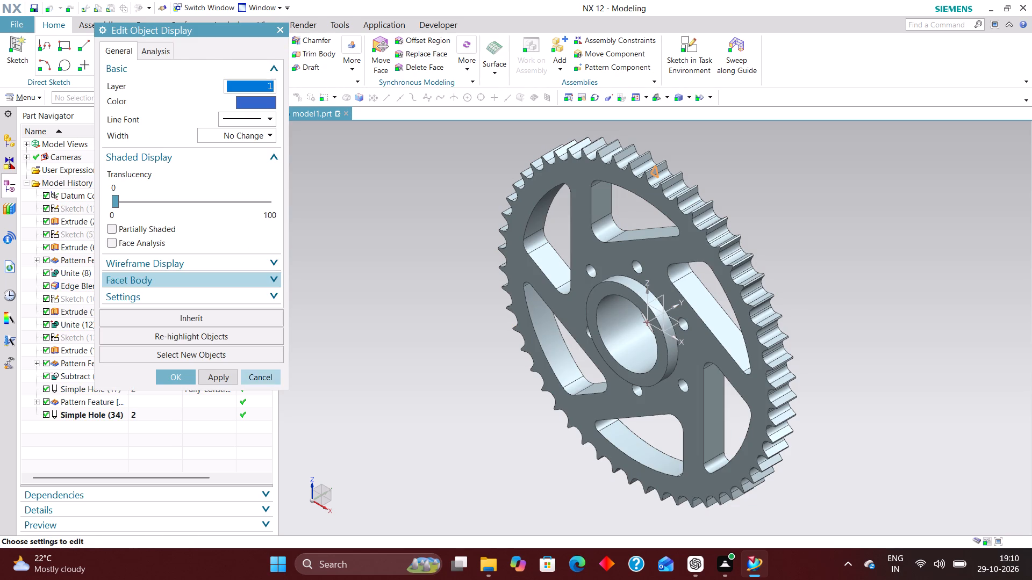
pyautogui.click(271, 379)
pyautogui.click(145, 234)
pyautogui.hotkey('ctrl', 'j')
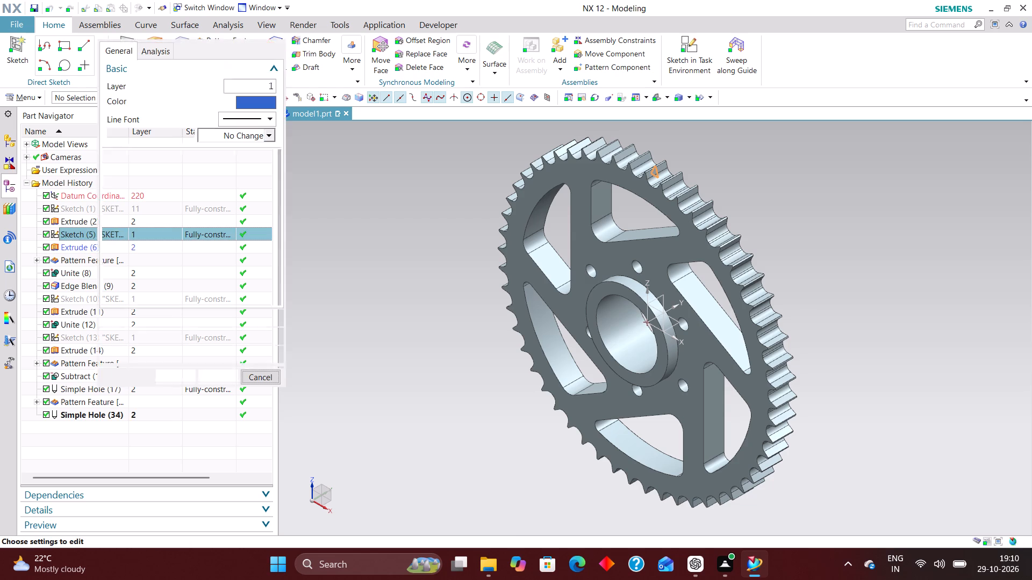
pyautogui.press('1')
pyautogui.press('2')
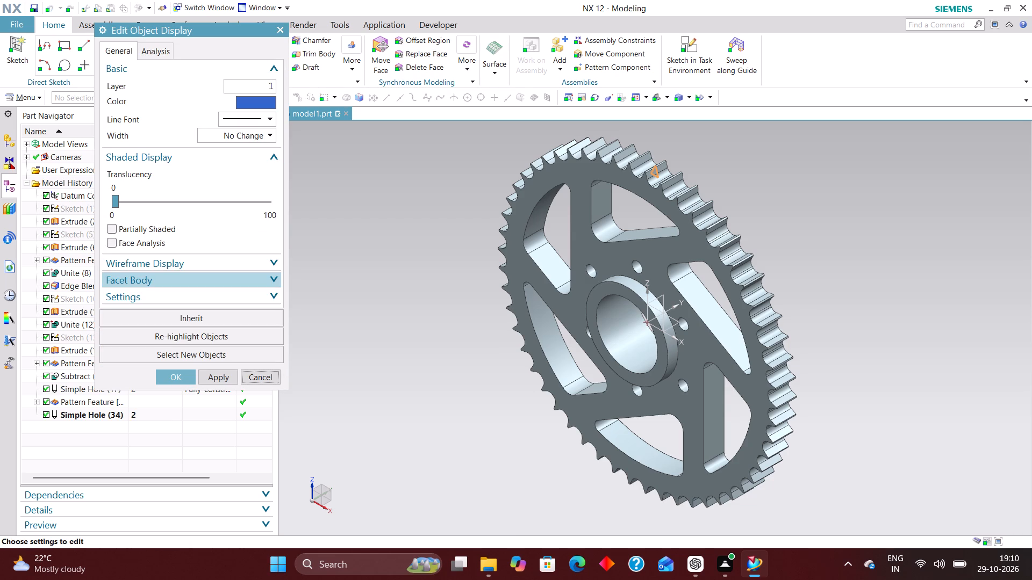
pyautogui.moveTo(262, 89); pyautogui.dragTo(443, 80)
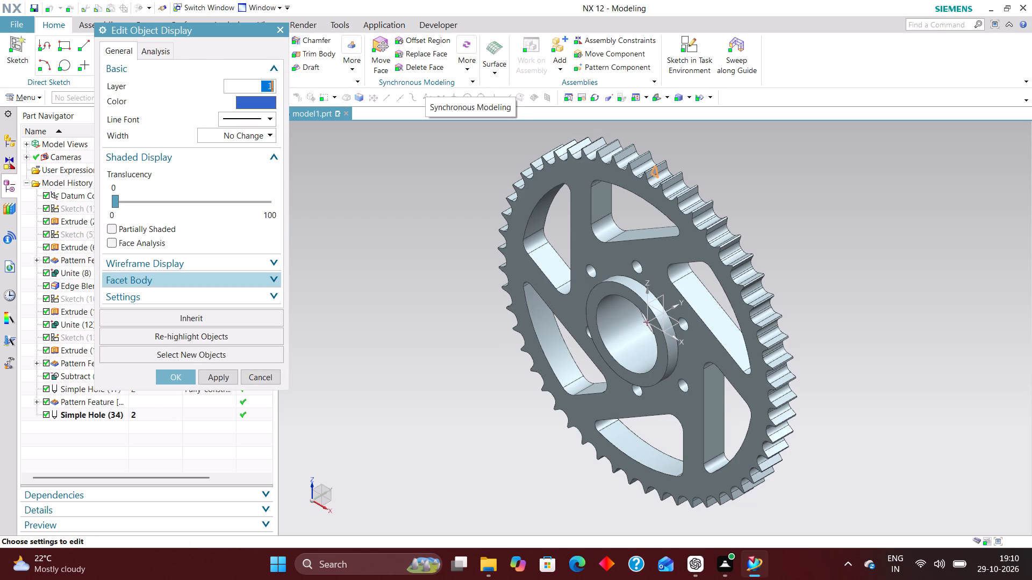
pyautogui.write('12')
pyautogui.press('Return')
# Move Sketch (10), the hub sketch, to layer 13.
pyautogui.click(148, 298)
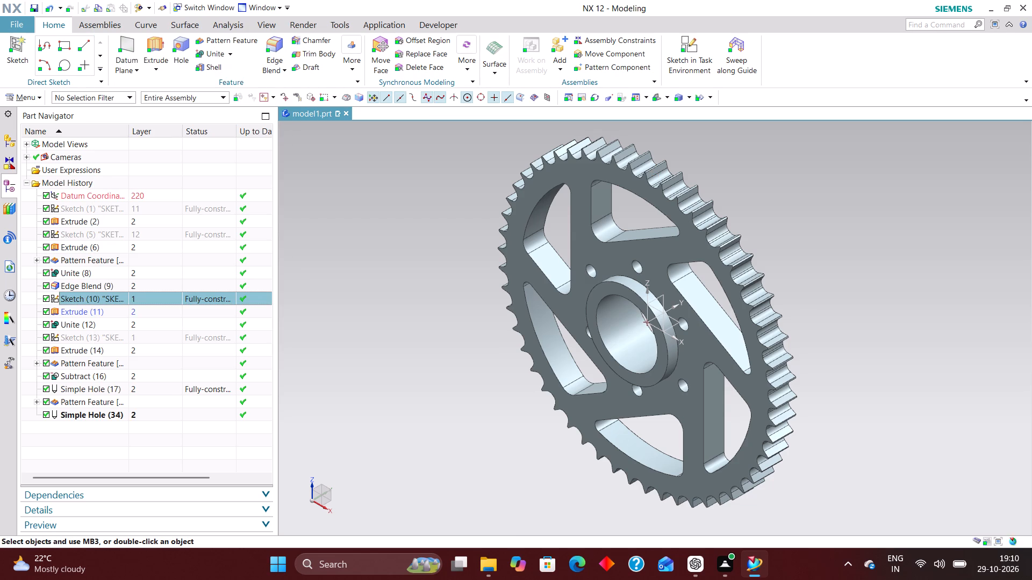
pyautogui.hotkey('ctrl', 'j')
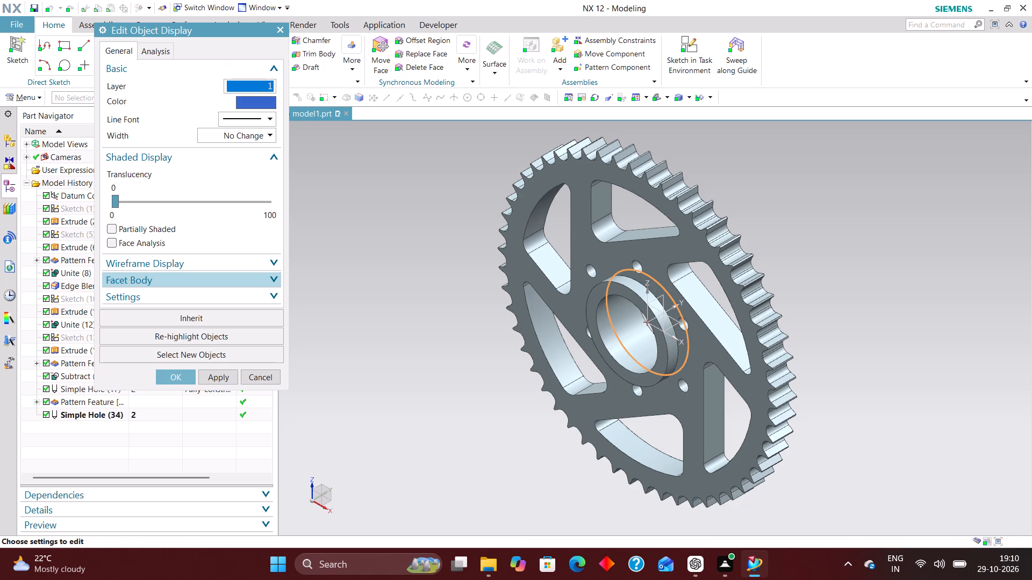
pyautogui.press('1')
pyautogui.press('3')
pyautogui.press('Return')
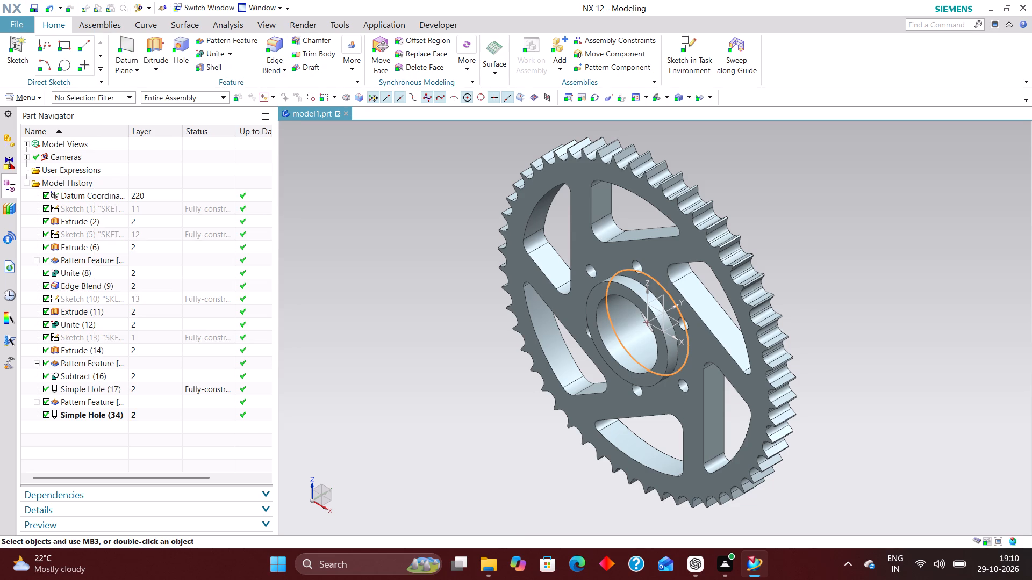
# Move Sketch (13), the web opening sketch, to layer 14.
pyautogui.click(142, 336)
pyautogui.hotkey('ctrl', 'j')
pyautogui.write('14')
pyautogui.press('Return')
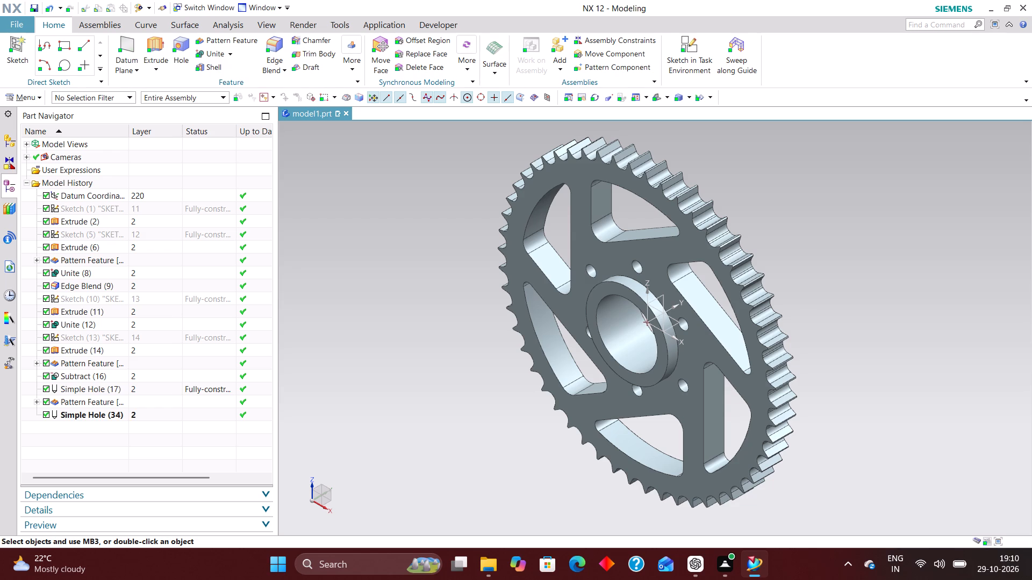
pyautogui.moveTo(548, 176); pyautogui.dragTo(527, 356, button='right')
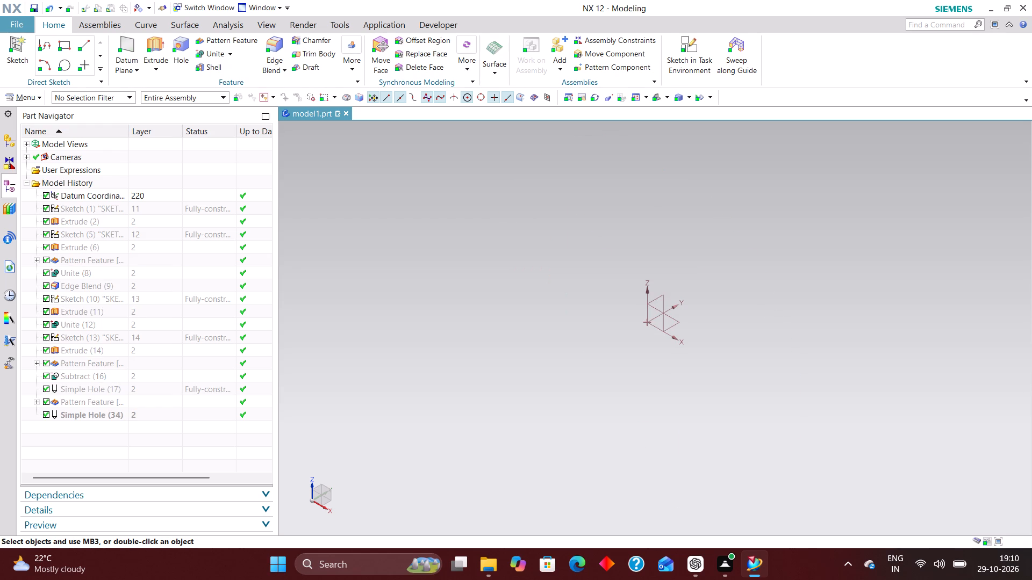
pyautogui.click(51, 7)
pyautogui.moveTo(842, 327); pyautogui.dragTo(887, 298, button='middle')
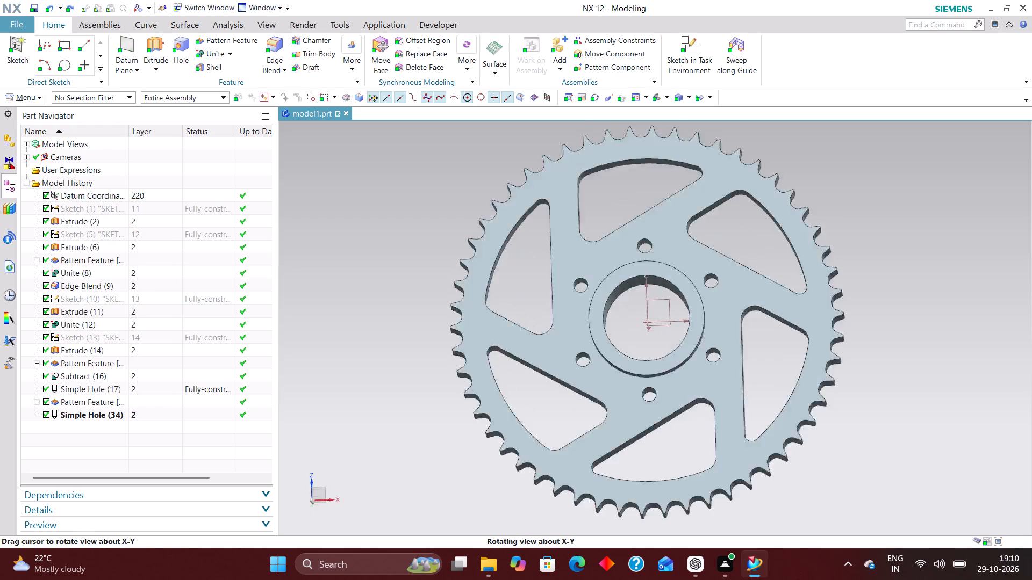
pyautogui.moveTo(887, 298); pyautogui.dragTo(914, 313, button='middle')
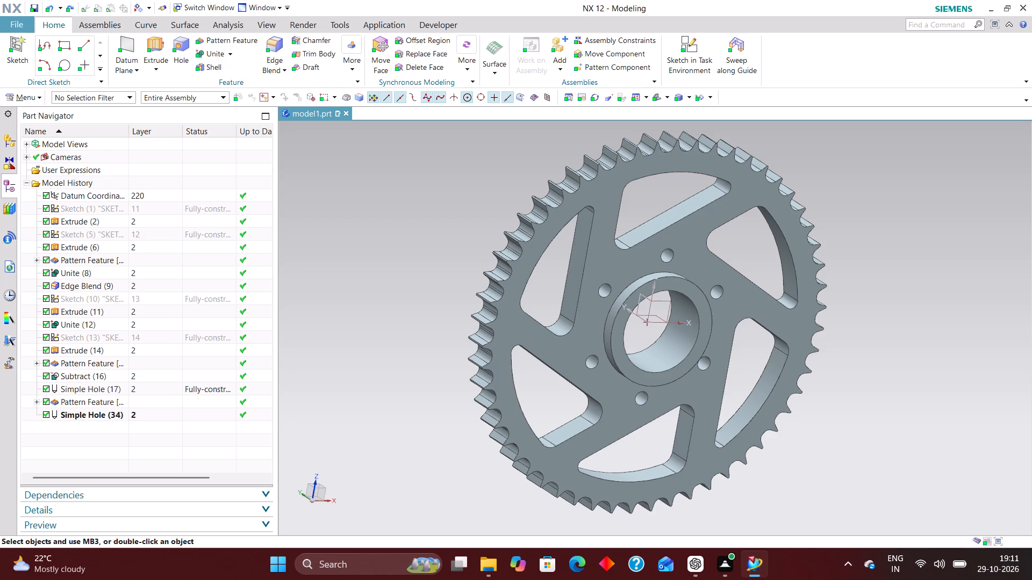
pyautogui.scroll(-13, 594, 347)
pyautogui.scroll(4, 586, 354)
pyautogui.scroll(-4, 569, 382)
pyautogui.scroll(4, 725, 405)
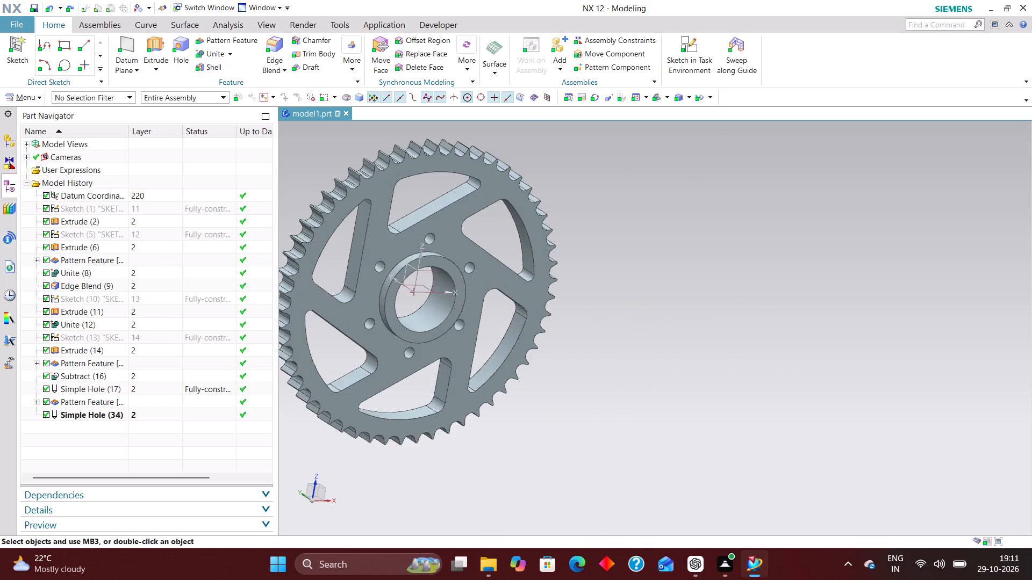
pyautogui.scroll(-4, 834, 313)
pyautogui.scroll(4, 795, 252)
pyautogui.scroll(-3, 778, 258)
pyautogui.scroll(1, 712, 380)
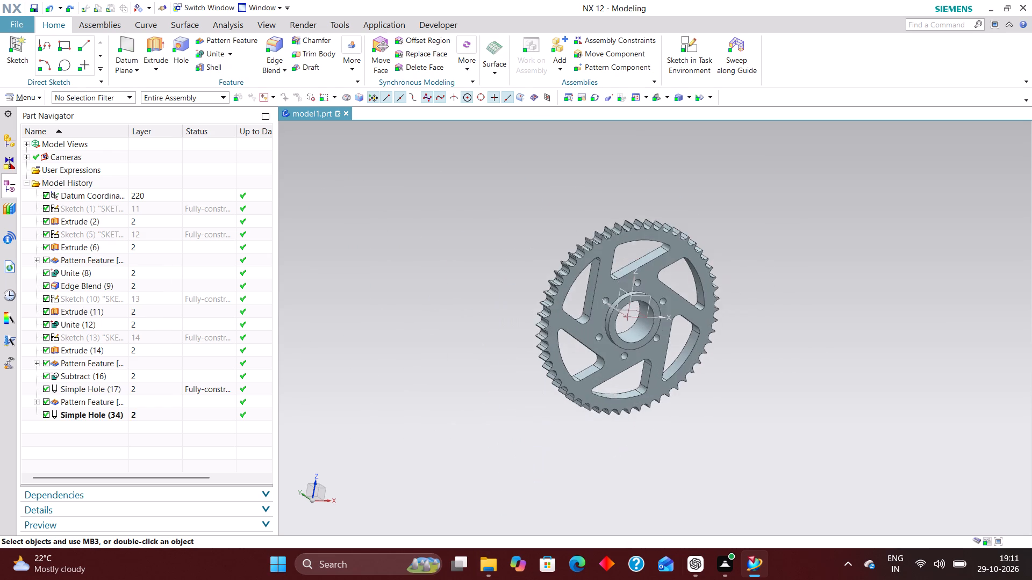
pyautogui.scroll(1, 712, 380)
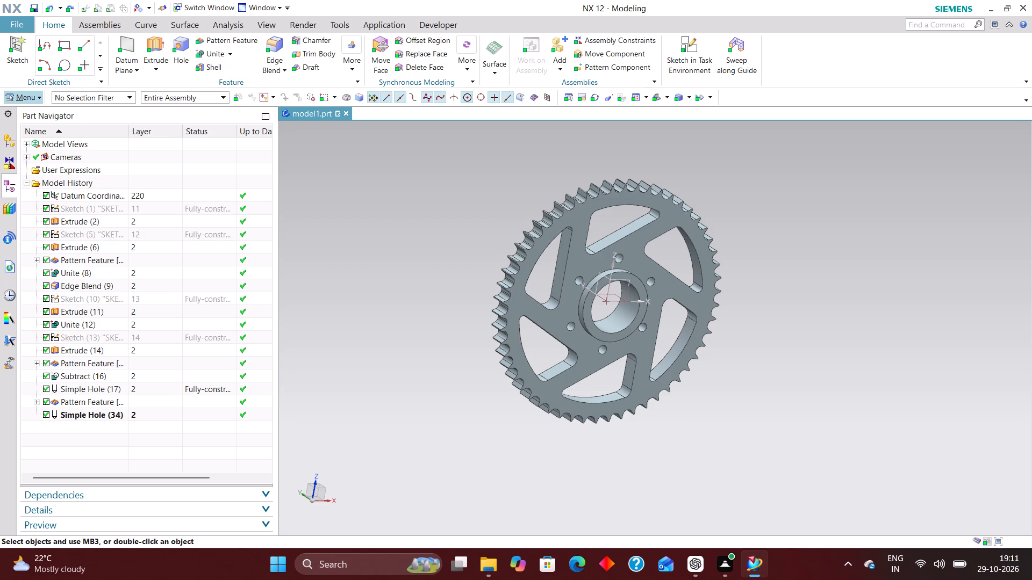
# Assign the library material Steel to the wheel's solid body.
pyautogui.click(33, 100)
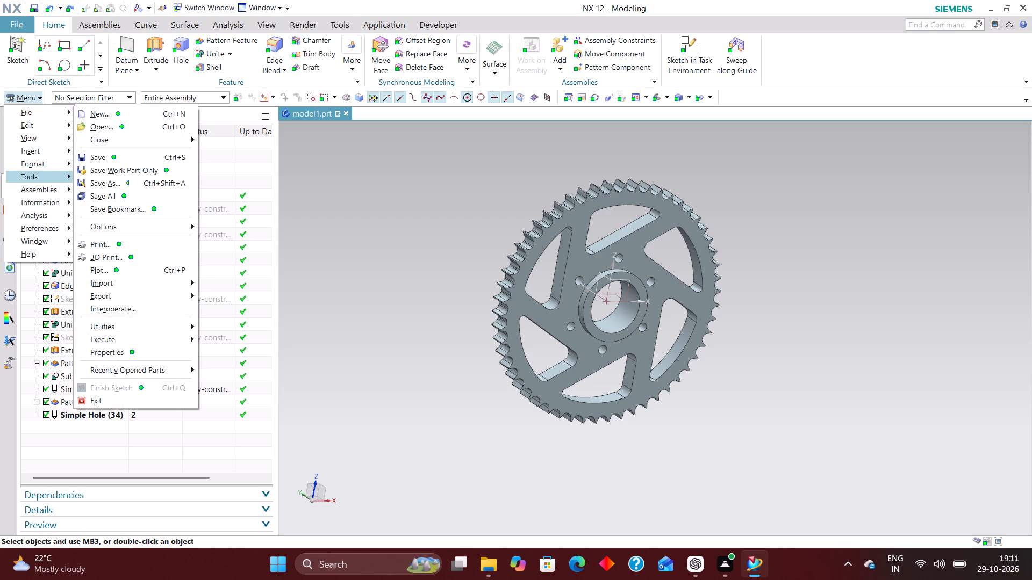
pyautogui.click(48, 175)
pyautogui.click(145, 97)
pyautogui.click(230, 98)
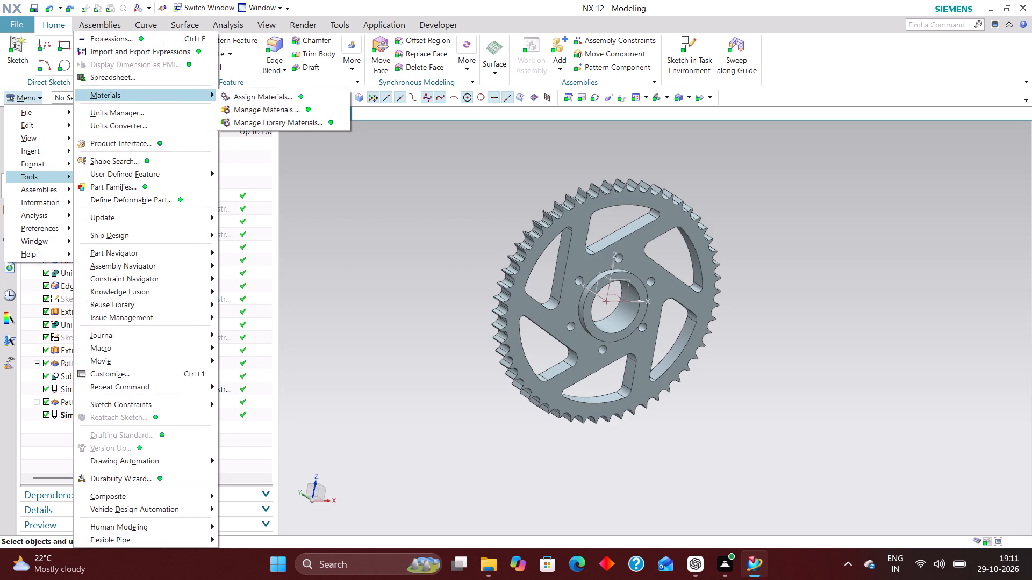
pyautogui.scroll(-16, 161, 298)
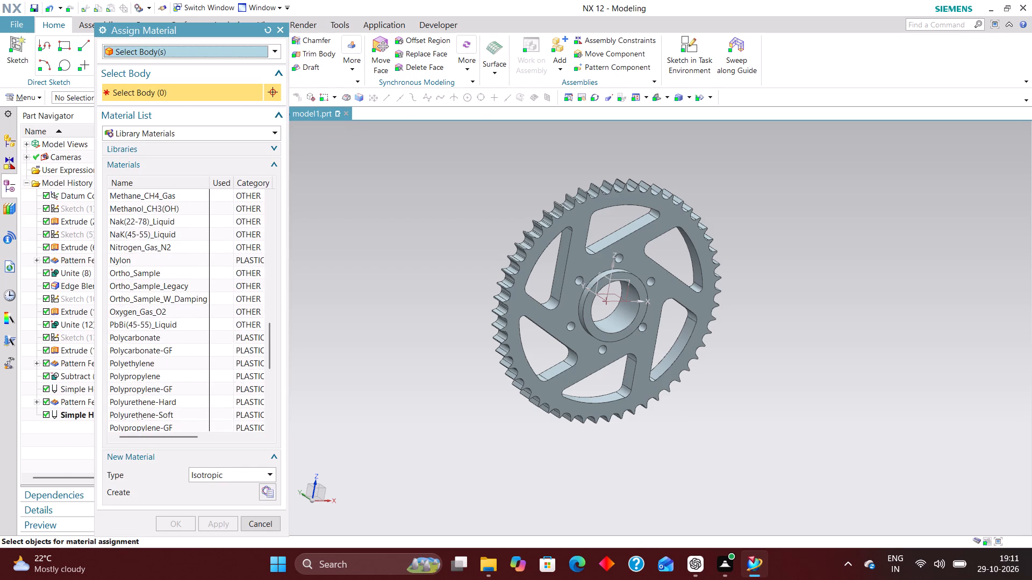
pyautogui.scroll(-11, 148, 363)
pyautogui.scroll(3, 146, 376)
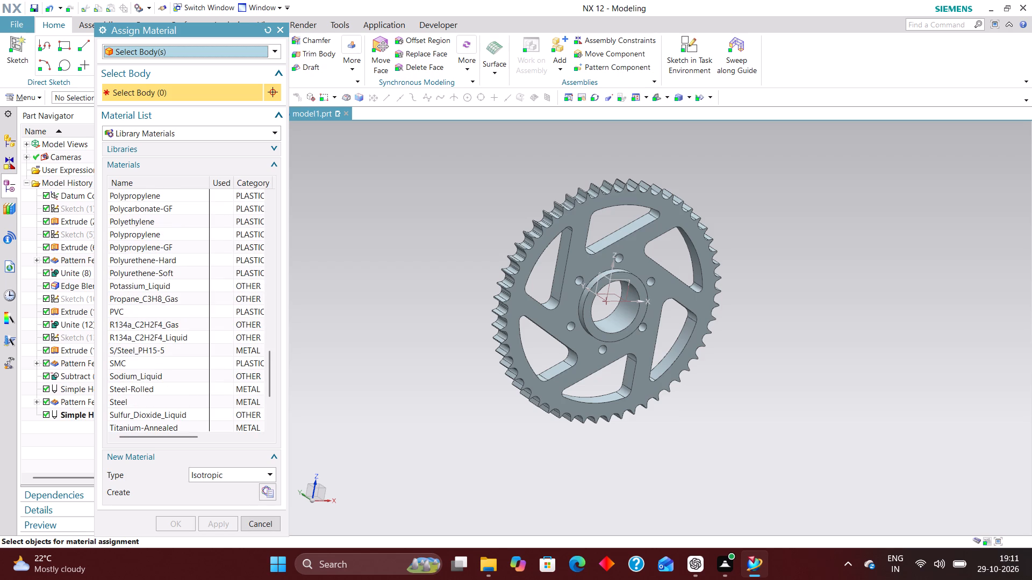
pyautogui.click(135, 399)
pyautogui.click(521, 383)
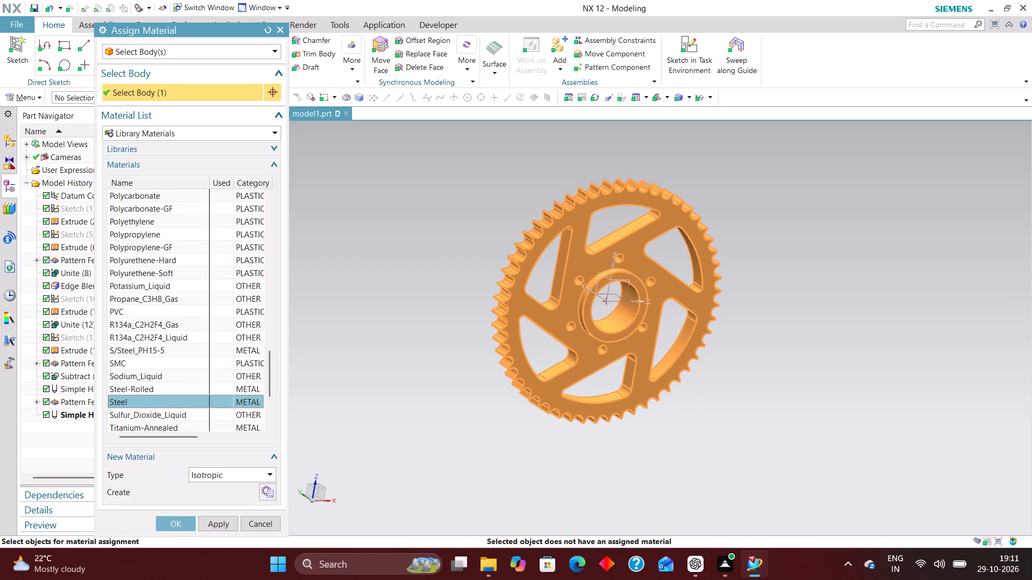
pyautogui.click(178, 523)
# Update the part's weight data in its properties and enable Update Data on Save.
pyautogui.click(38, 93)
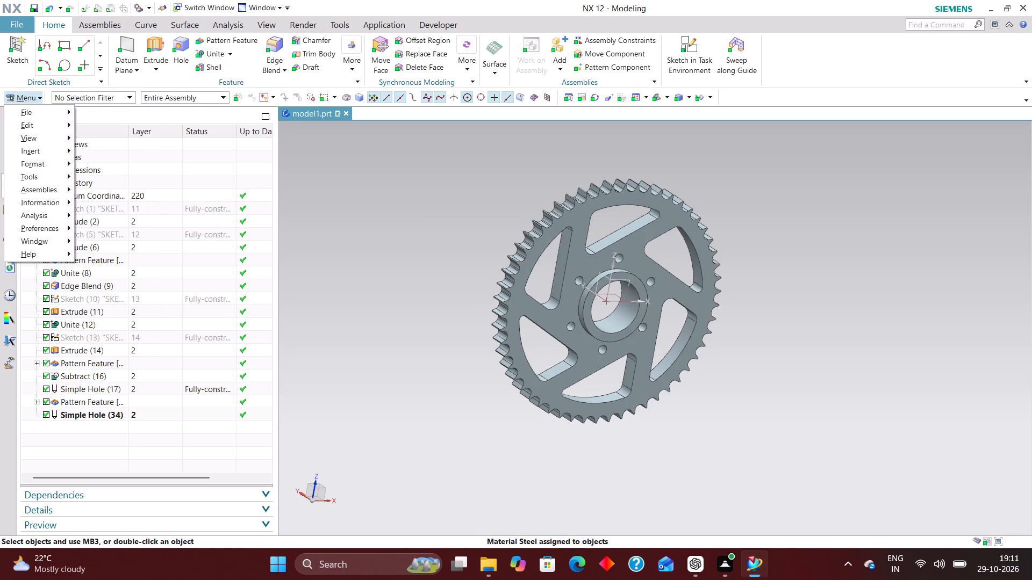
pyautogui.click(52, 112)
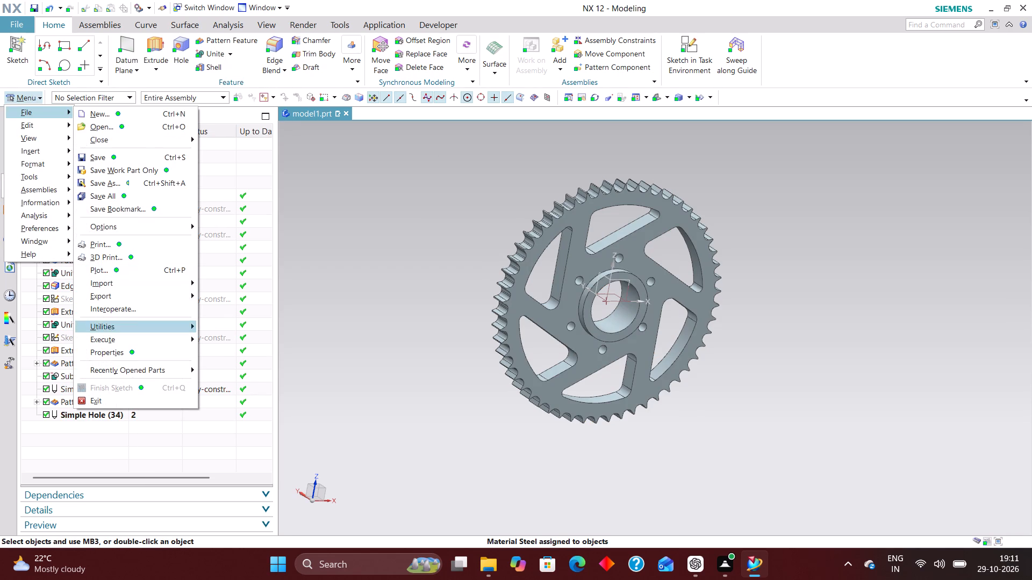
pyautogui.click(123, 355)
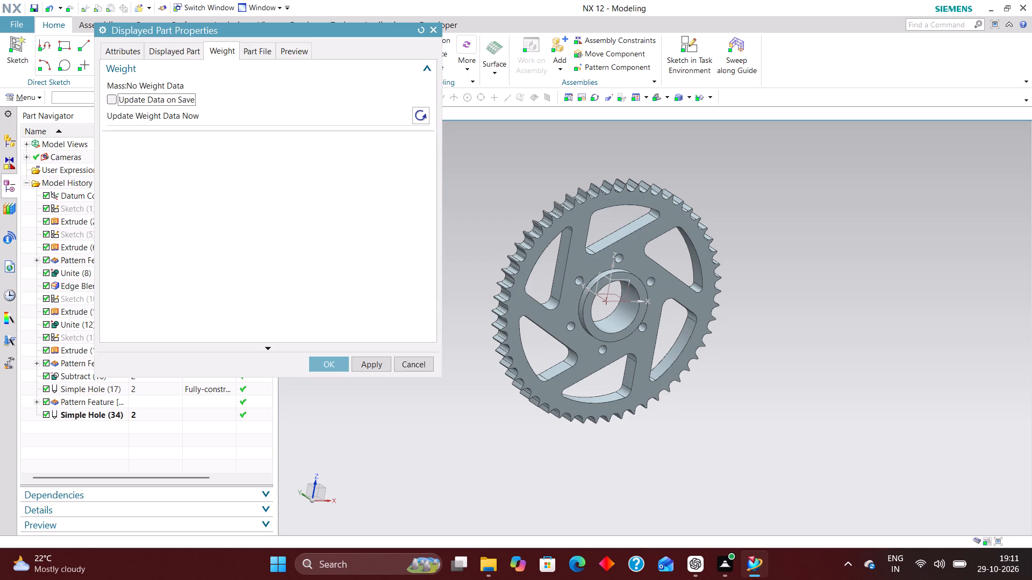
pyautogui.click(424, 119)
pyautogui.click(110, 98)
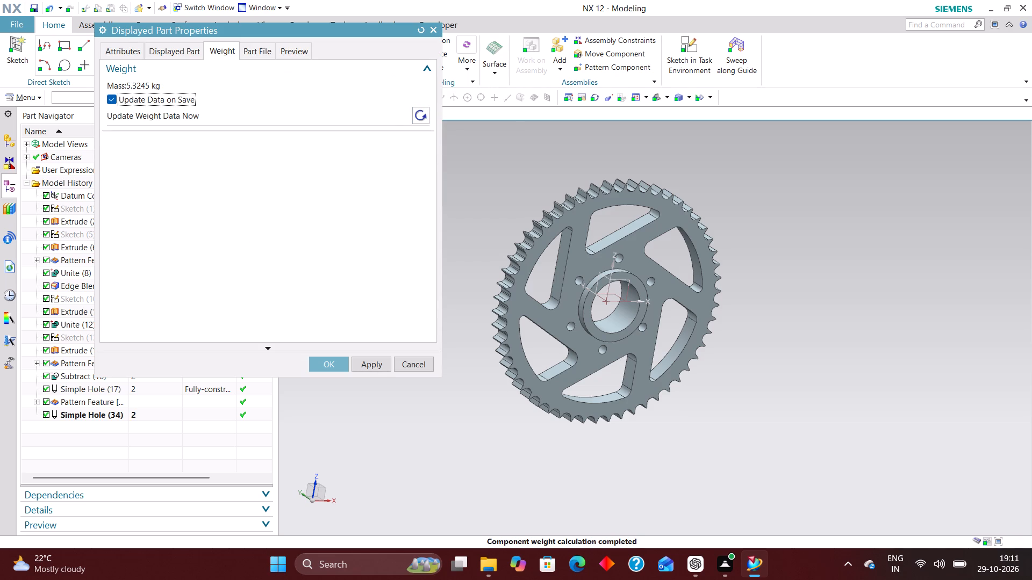
pyautogui.click(328, 367)
# Create a new group containing the wheel's solid body, keeping the default name and display settings.
pyautogui.click(31, 91)
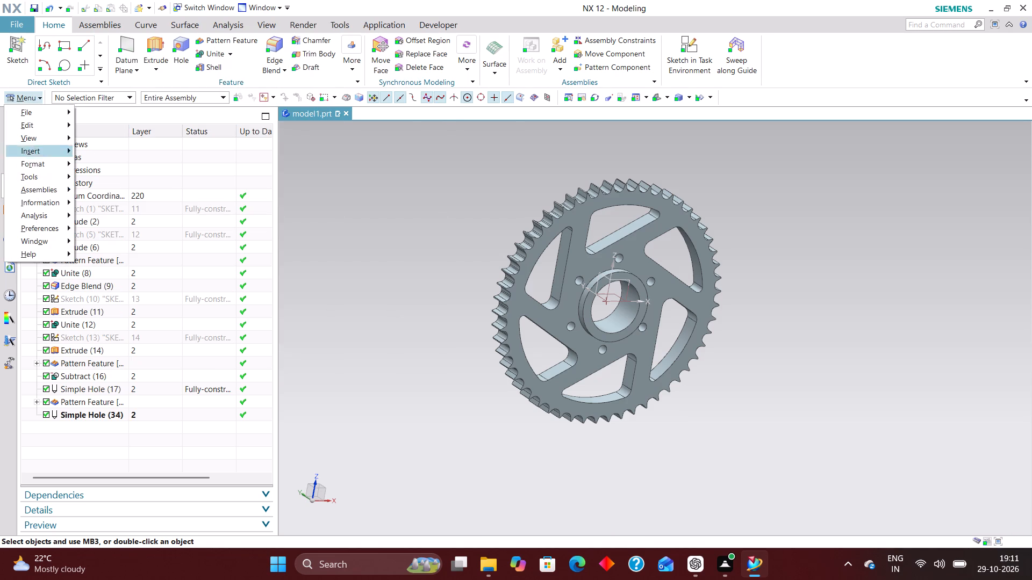
pyautogui.click(53, 164)
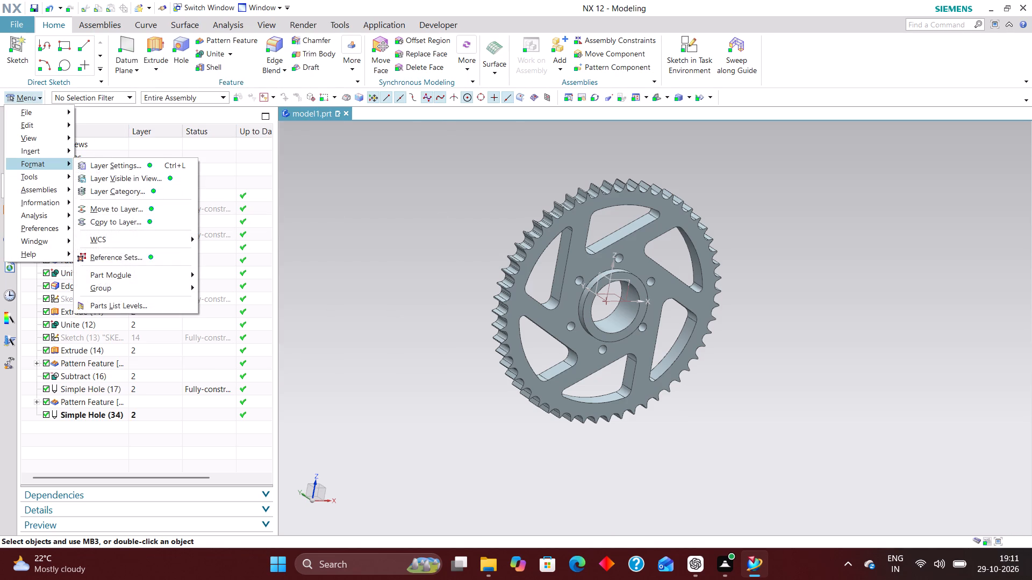
pyautogui.click(128, 289)
pyautogui.click(221, 289)
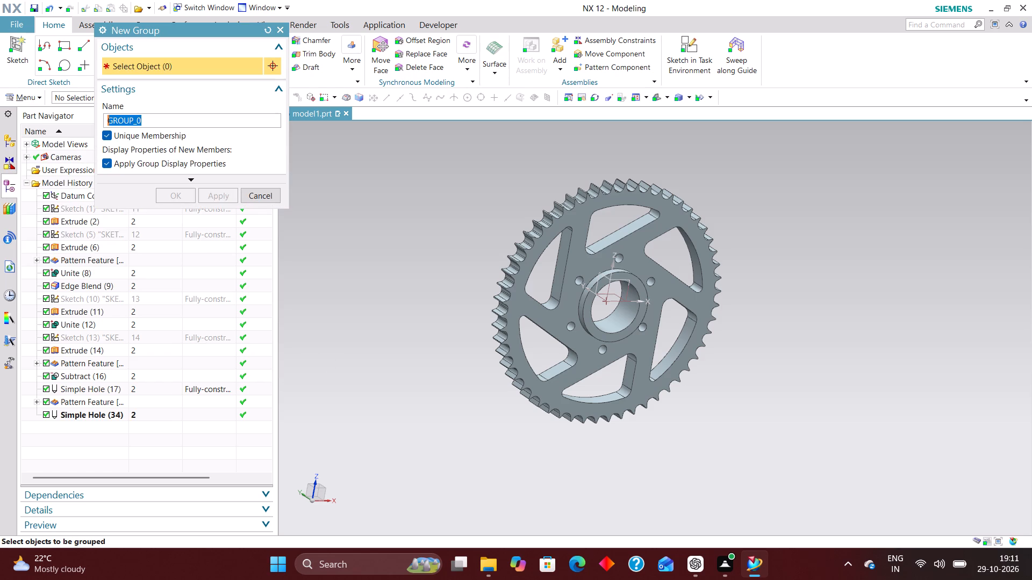
pyautogui.click(516, 285)
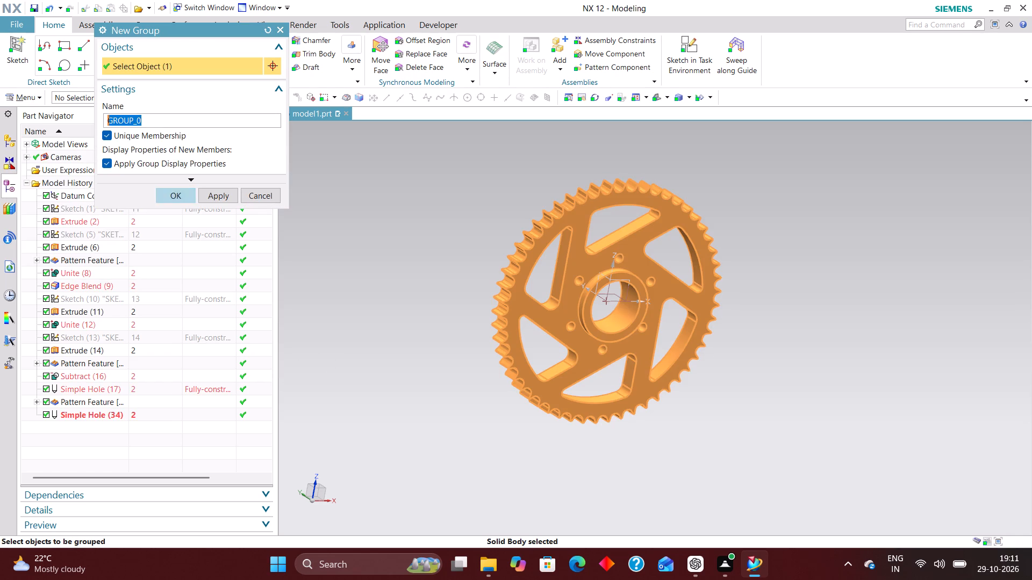
pyautogui.click(172, 195)
# Run Part Cleanup on the work part, adding Delete Unused Units, all serious delete actions and Remove All Changes for component display.
pyautogui.click(27, 103)
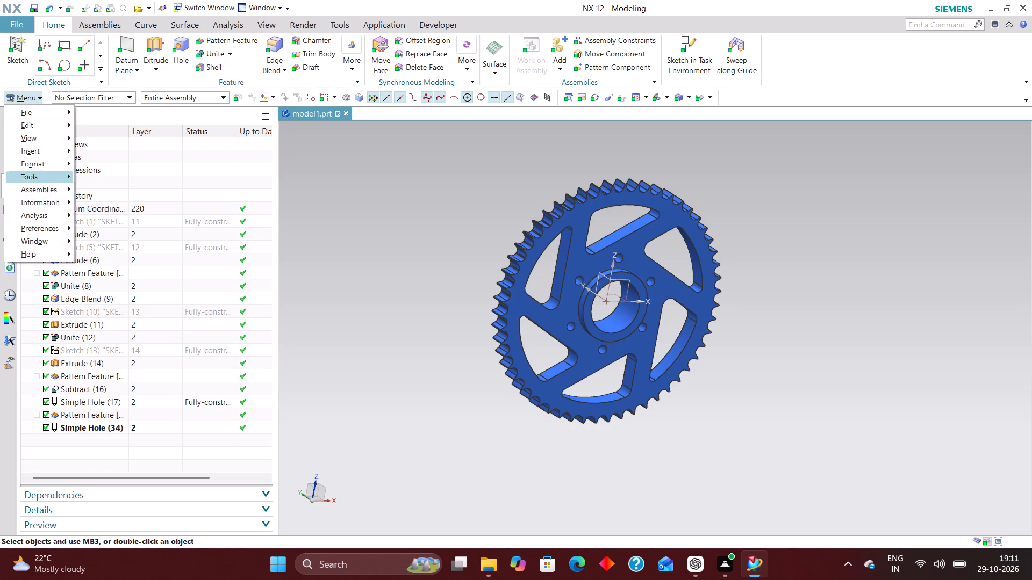
pyautogui.click(44, 114)
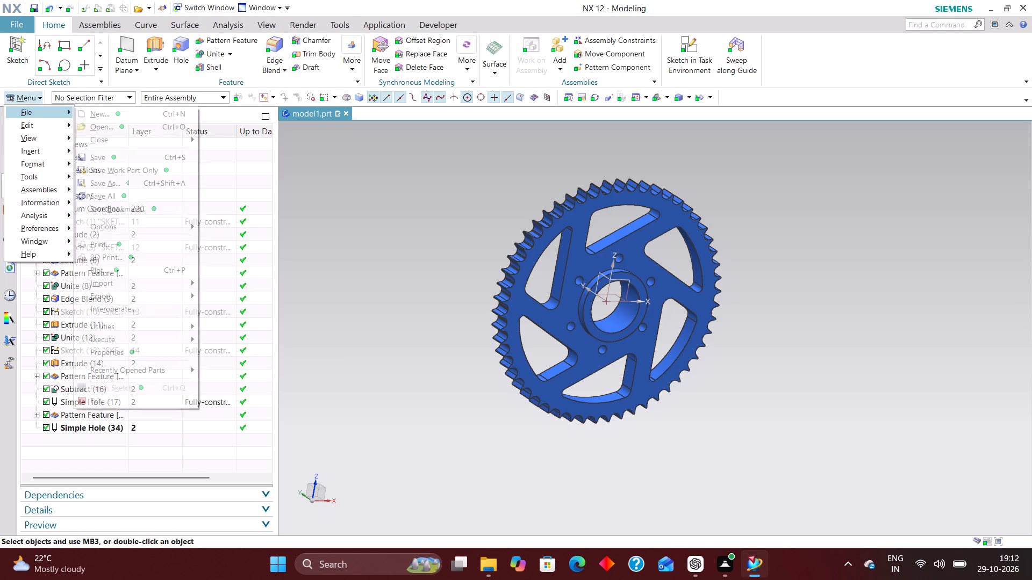
pyautogui.click(130, 320)
pyautogui.click(128, 322)
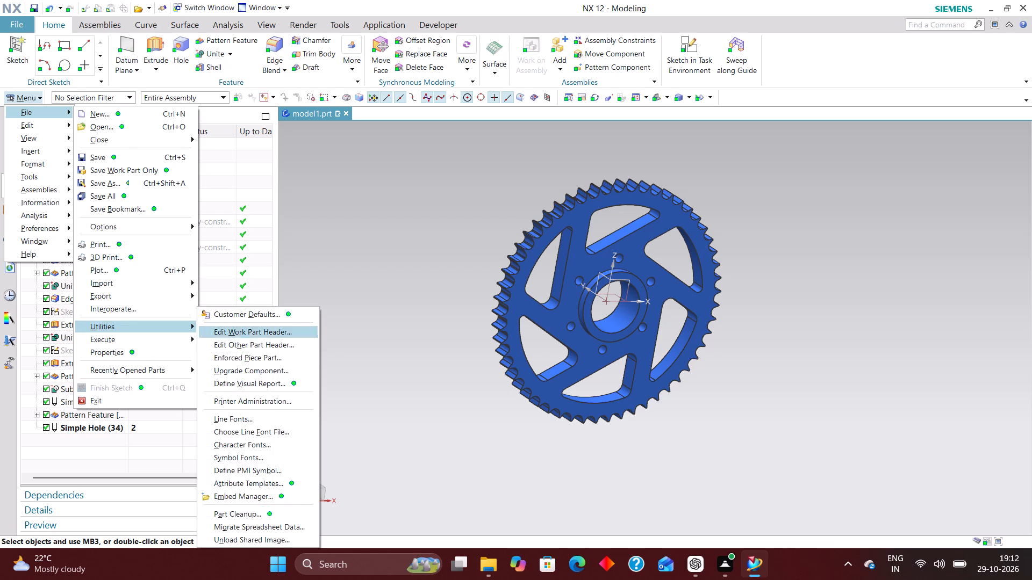
pyautogui.click(273, 509)
pyautogui.scroll(-3, 127, 326)
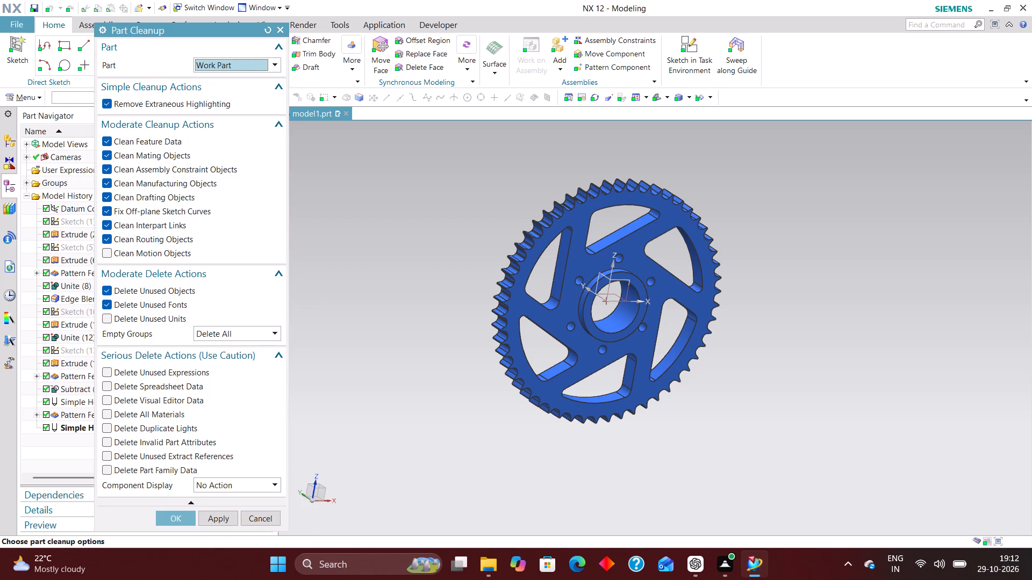
pyautogui.click(129, 314)
pyautogui.click(123, 369)
pyautogui.click(123, 381)
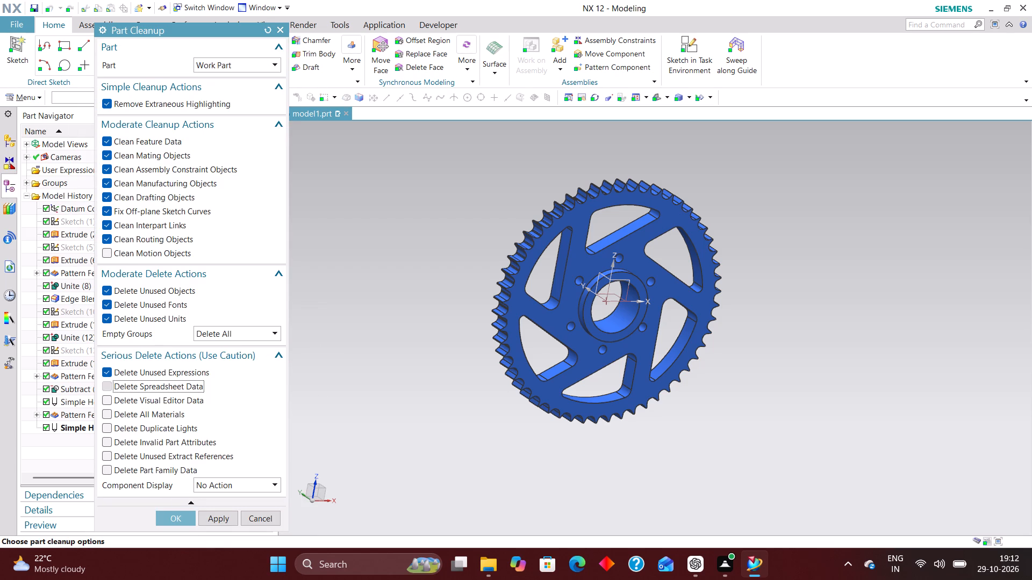
pyautogui.click(123, 397)
pyautogui.click(126, 411)
pyautogui.click(126, 427)
pyautogui.click(125, 441)
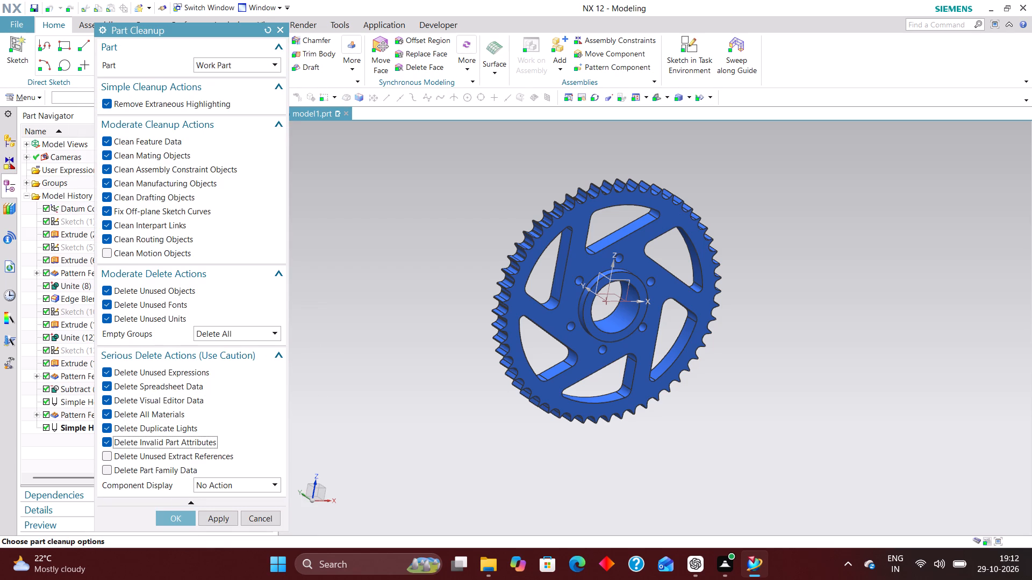
pyautogui.click(126, 461)
pyautogui.click(120, 470)
pyautogui.click(228, 487)
pyautogui.click(227, 525)
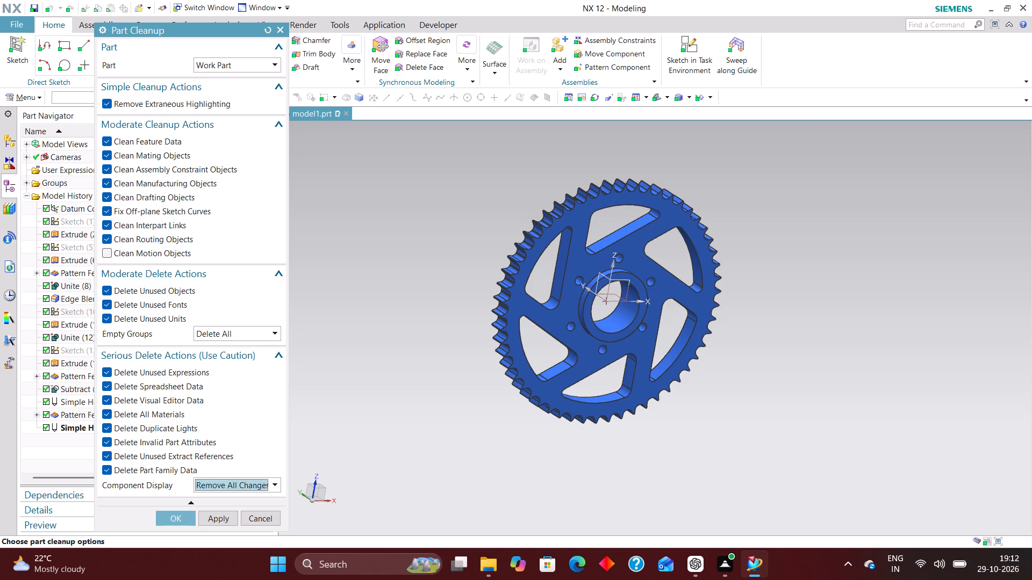
pyautogui.click(174, 519)
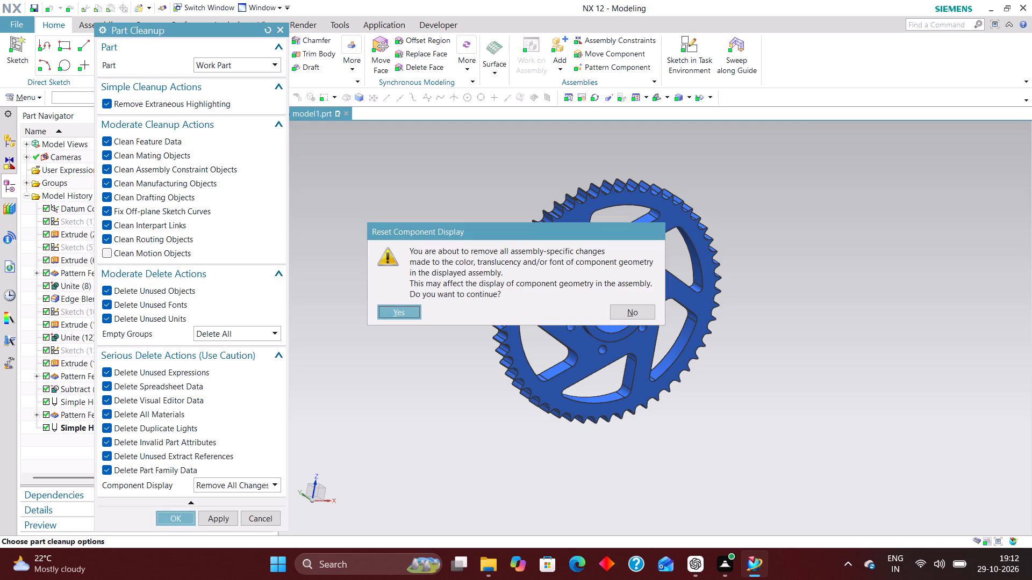
pyautogui.click(397, 320)
pyautogui.click(402, 320)
pyautogui.click(405, 315)
pyautogui.click(403, 301)
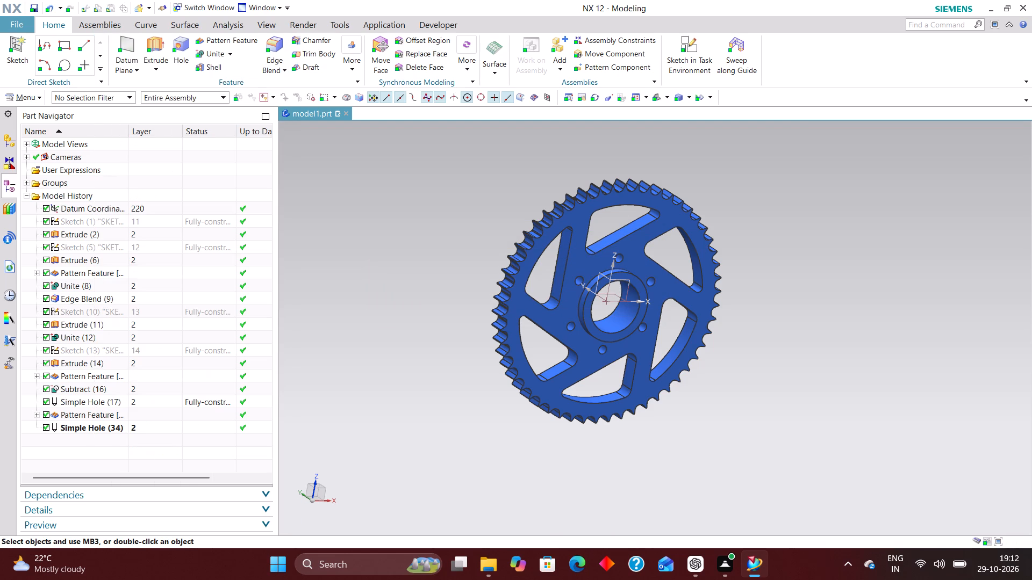
# Create a new reference set containing the wheel's solid body, keeping the default name.
pyautogui.click(40, 101)
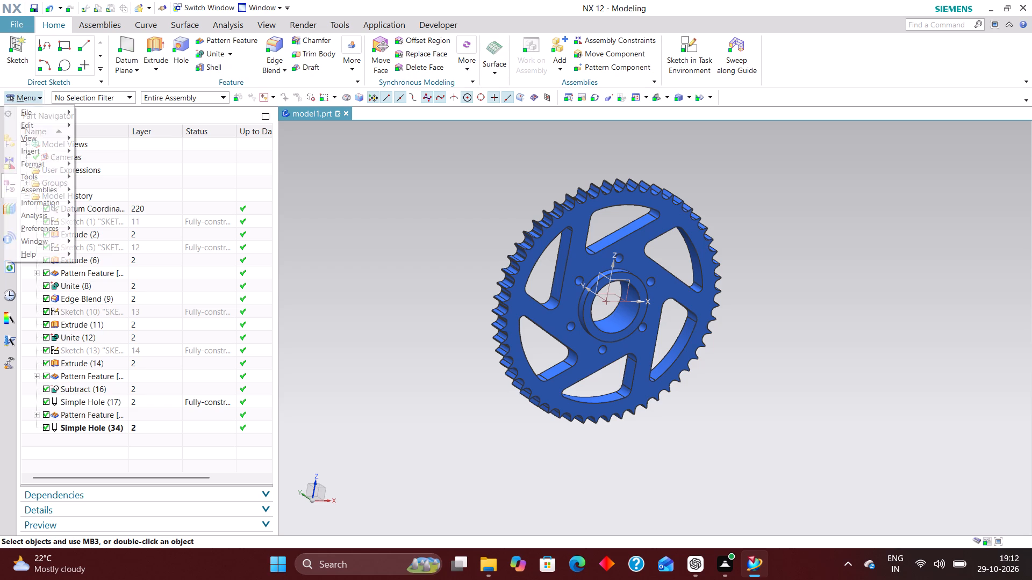
pyautogui.click(53, 163)
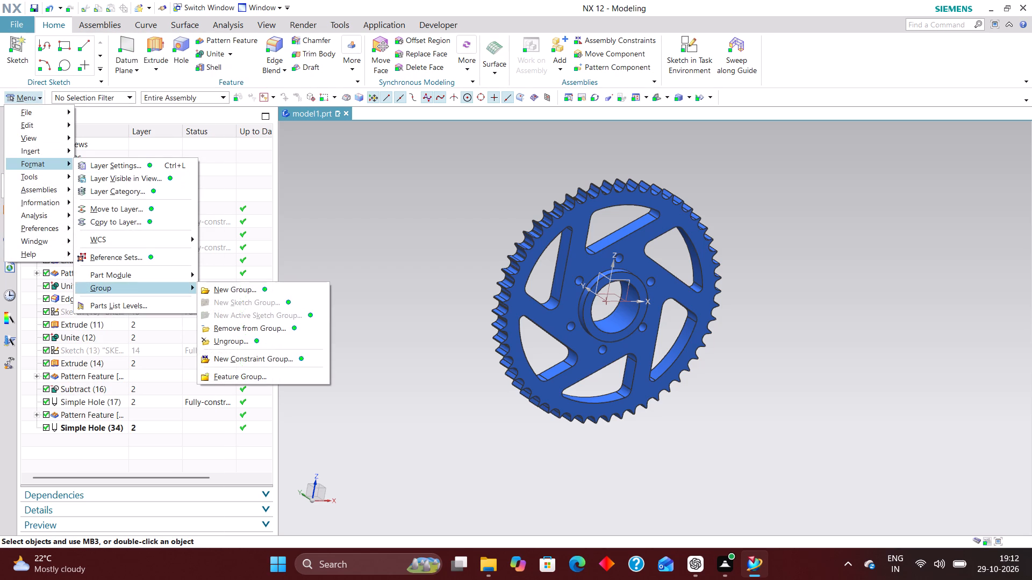
pyautogui.click(149, 255)
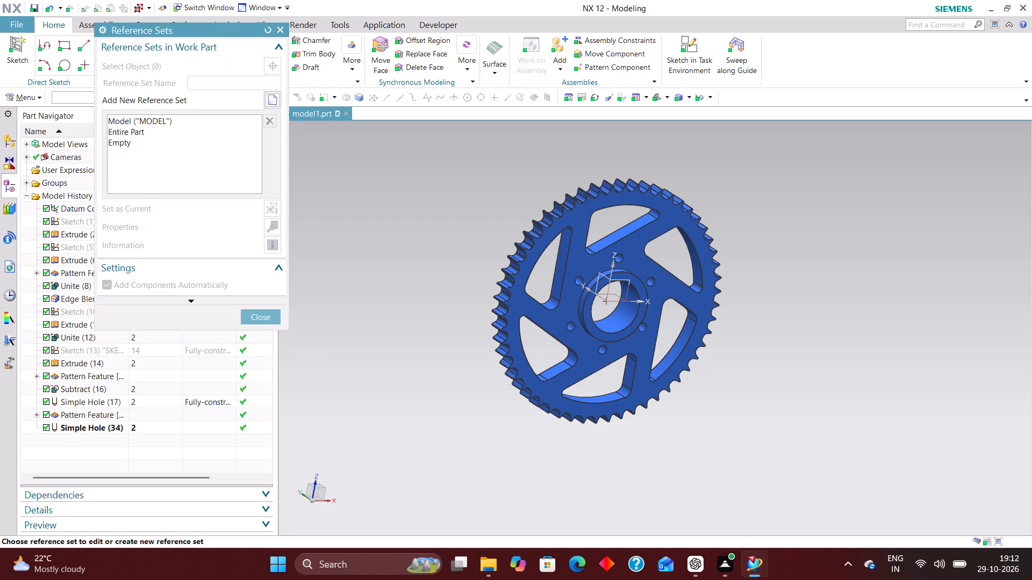
pyautogui.click(274, 96)
pyautogui.click(599, 253)
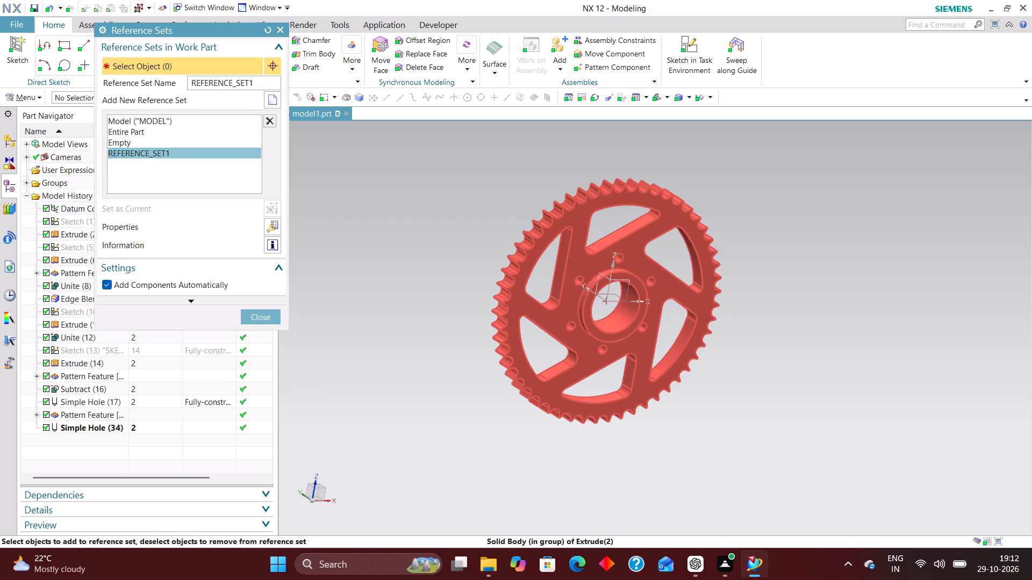
pyautogui.click(262, 317)
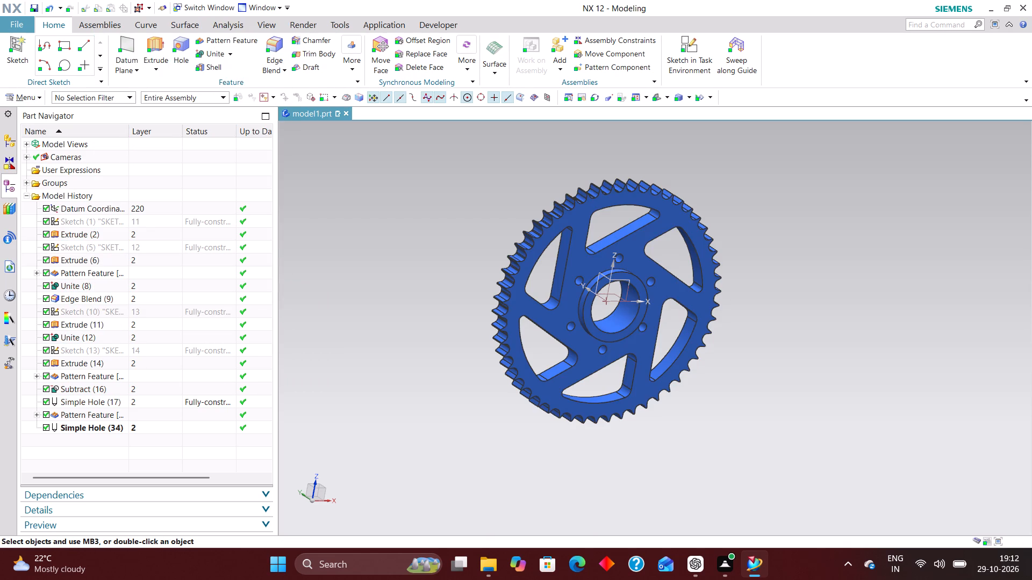
# Add the wheel's solid body to the part's product interface using the Automatic object type.
pyautogui.click(30, 100)
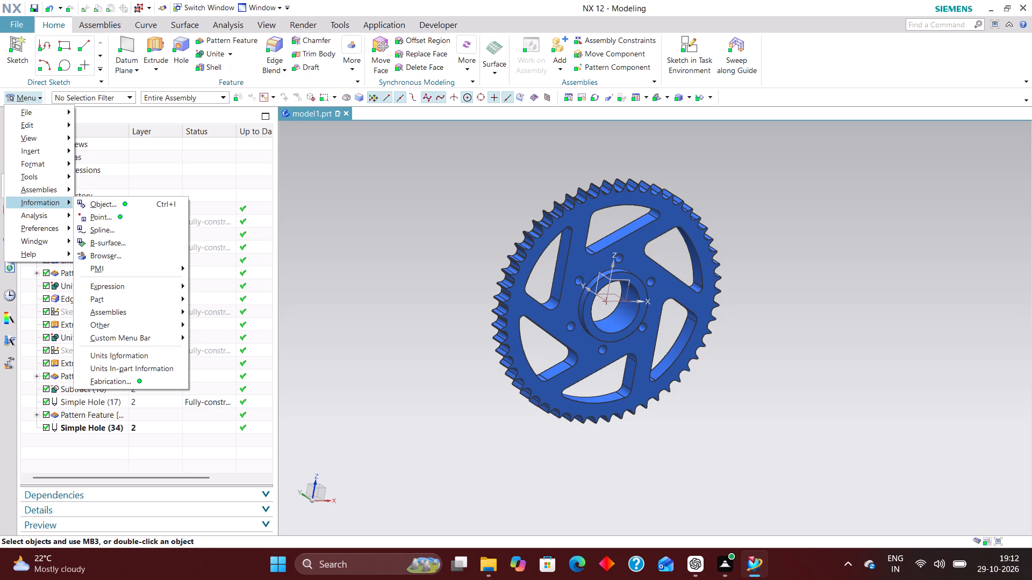
pyautogui.click(47, 178)
pyautogui.click(135, 144)
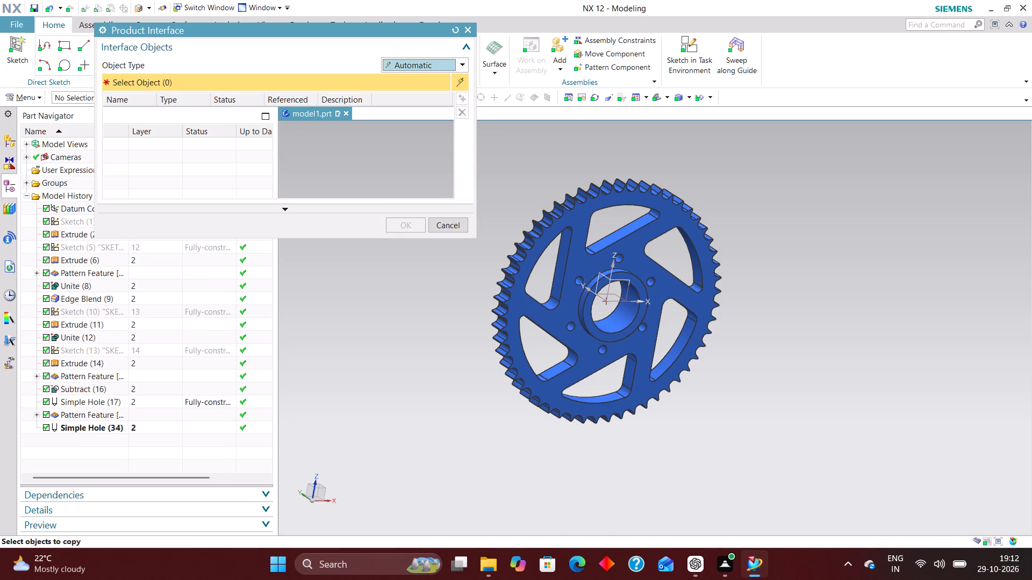
pyautogui.click(565, 216)
pyautogui.click(413, 220)
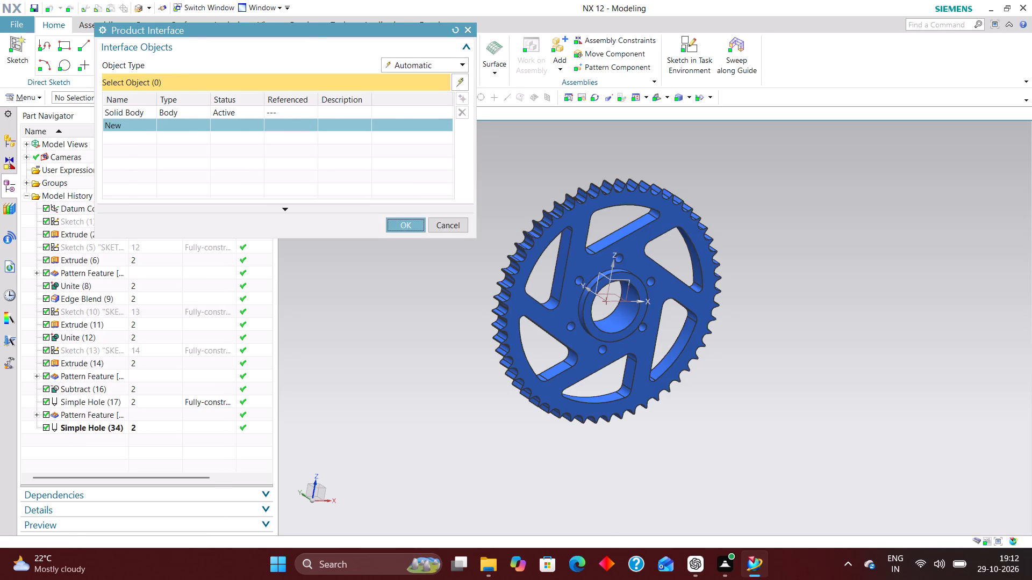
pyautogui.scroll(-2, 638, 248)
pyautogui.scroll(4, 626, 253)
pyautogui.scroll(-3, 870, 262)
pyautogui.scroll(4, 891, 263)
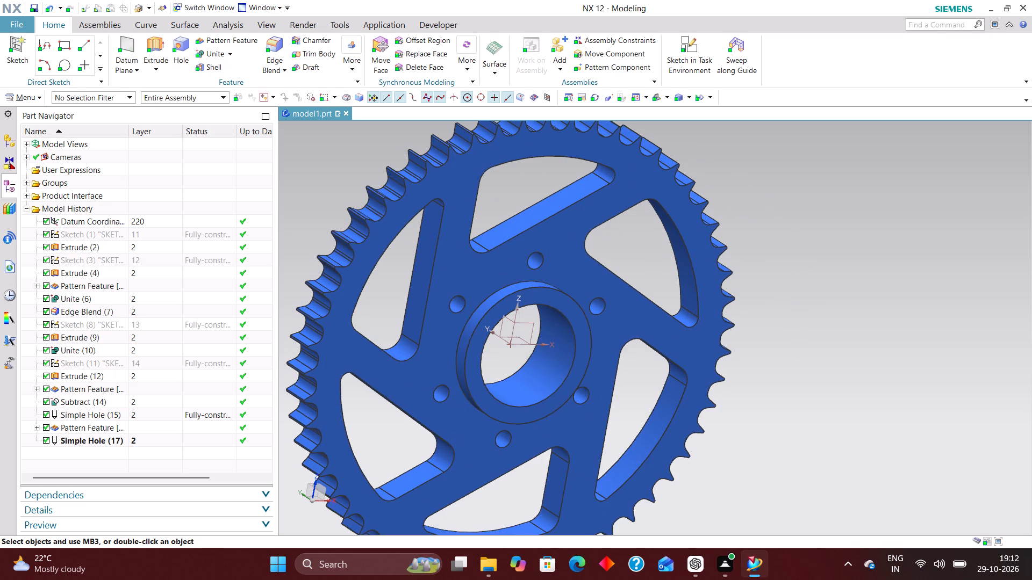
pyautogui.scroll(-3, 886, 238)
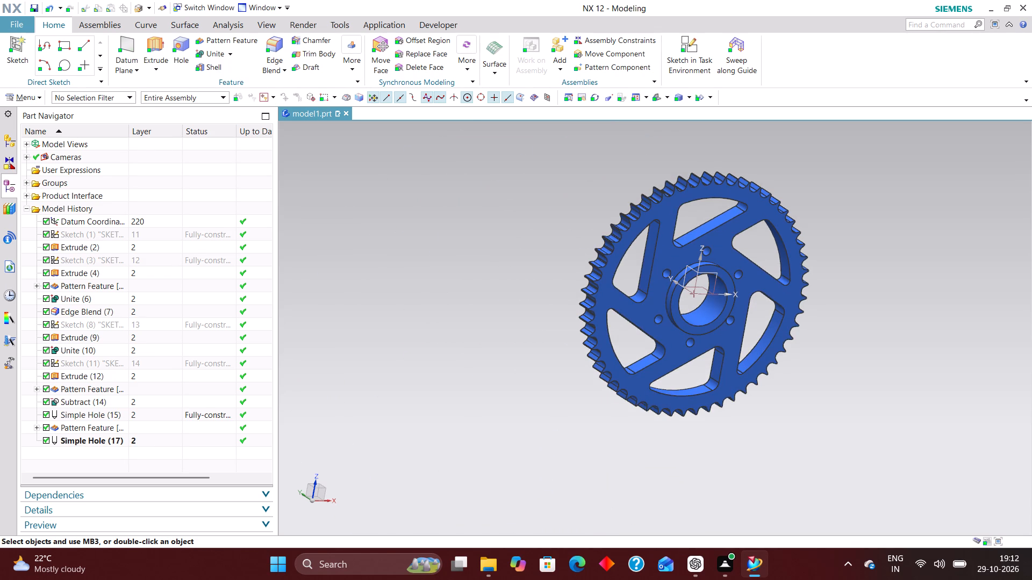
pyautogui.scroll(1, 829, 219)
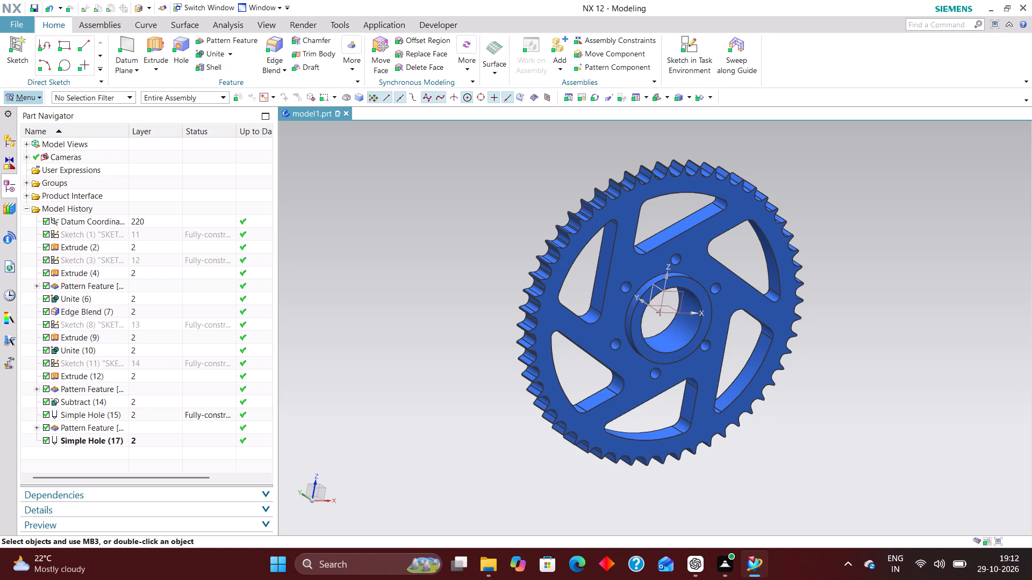
# Create a new drawing file of model1 from the A2 - Size millimetre template, keeping the default name model1_dwg1.prt.
pyautogui.click(19, 26)
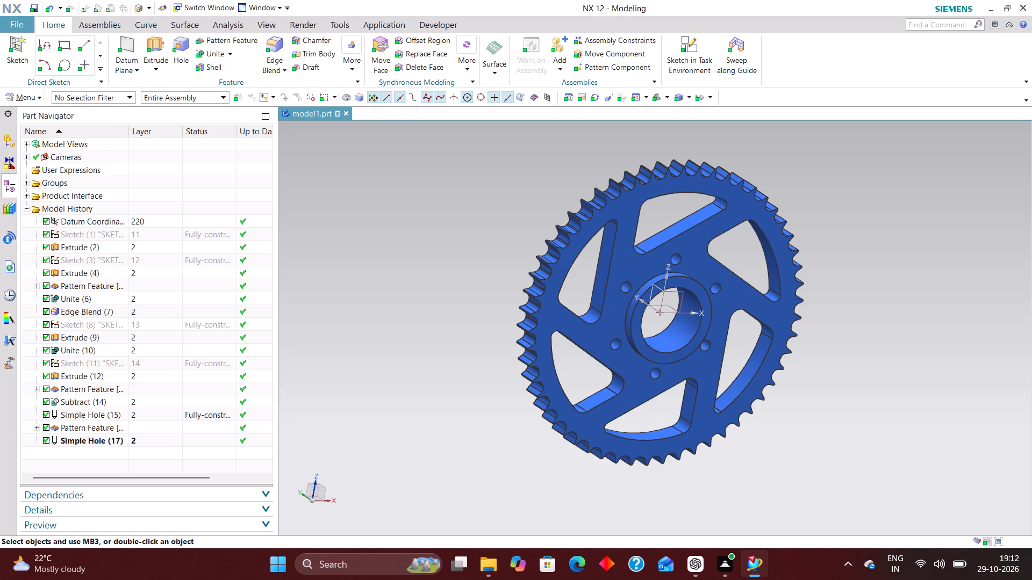
pyautogui.click(33, 40)
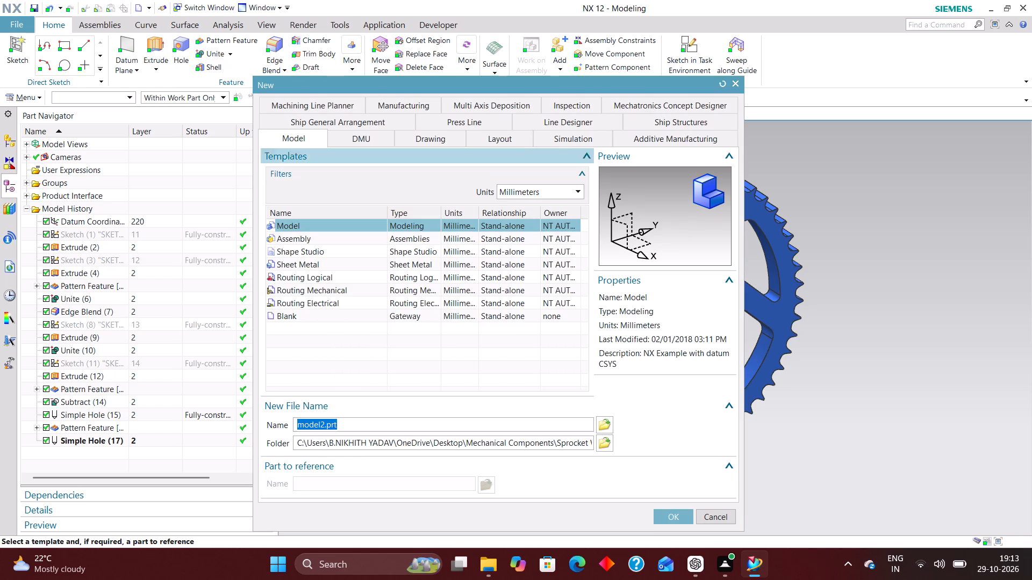
pyautogui.click(426, 134)
pyautogui.click(312, 253)
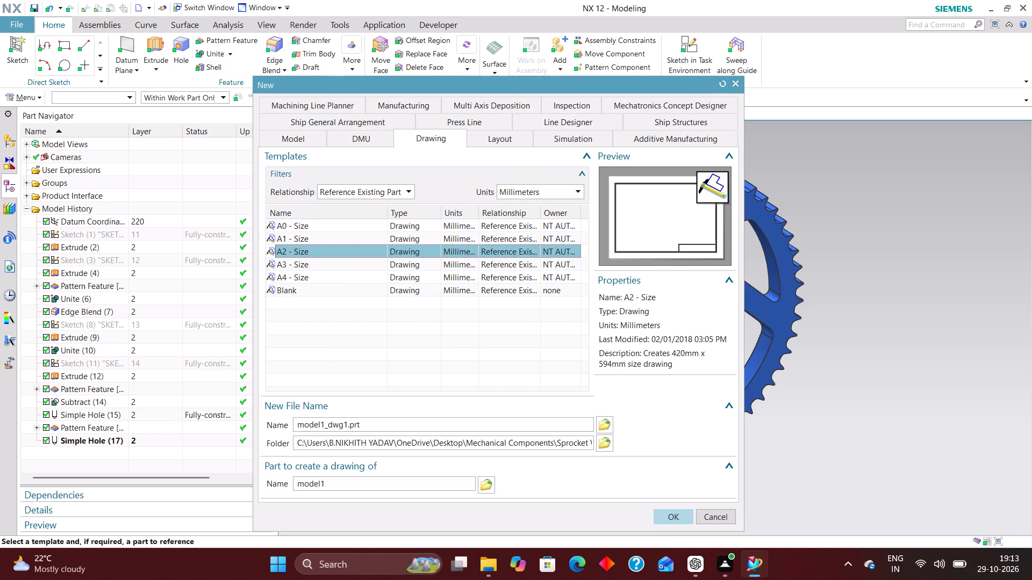
pyautogui.click(675, 514)
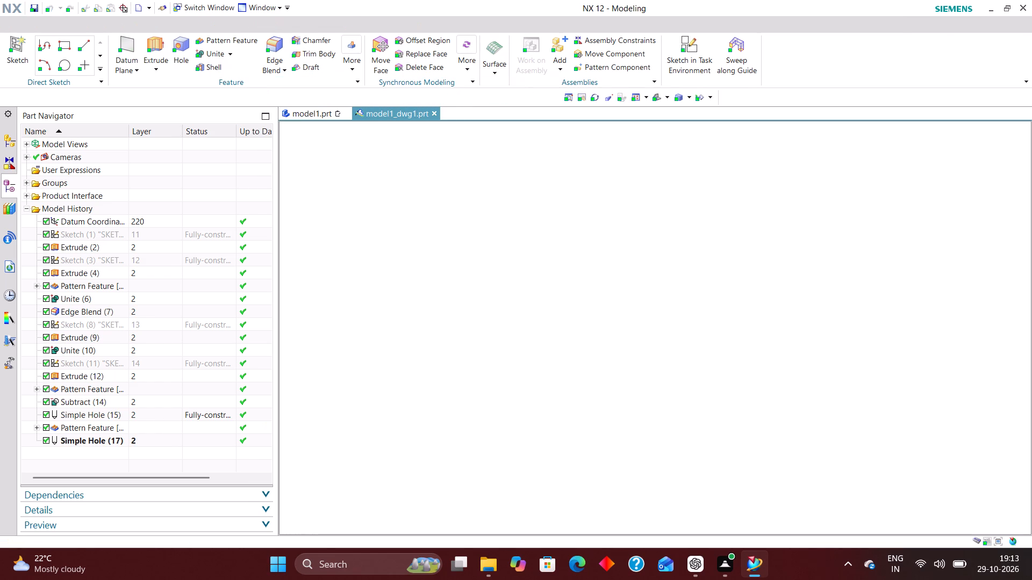
pyautogui.click(267, 188)
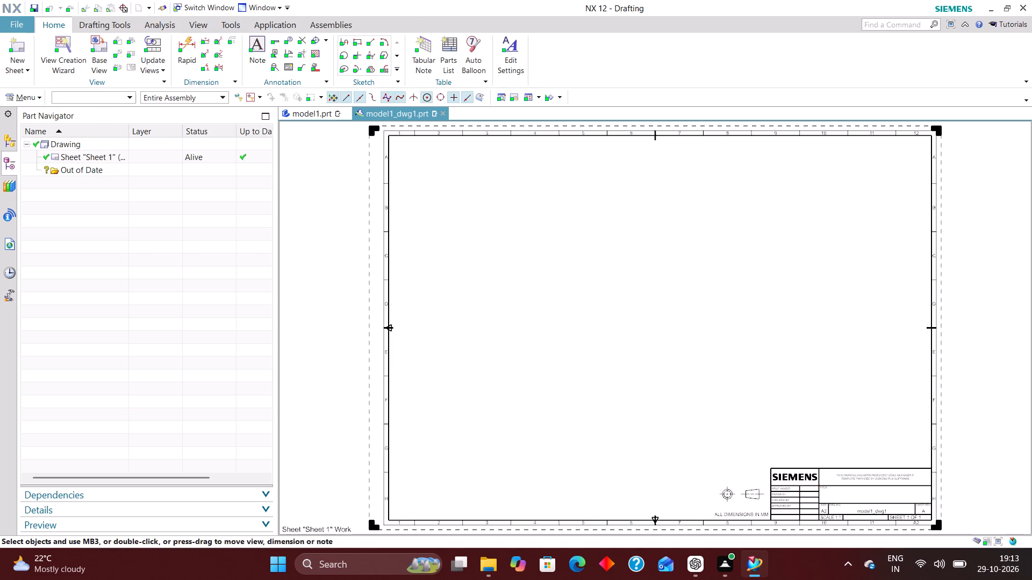
pyautogui.click(374, 279)
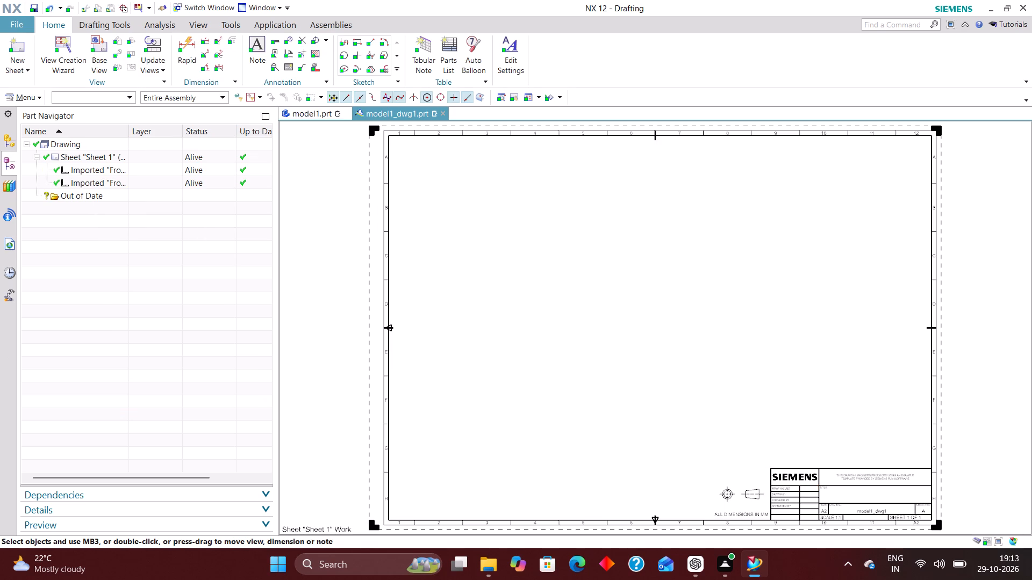
# Set the drawing's work layer to 2.
pyautogui.hotkey('ctrl', 'l')
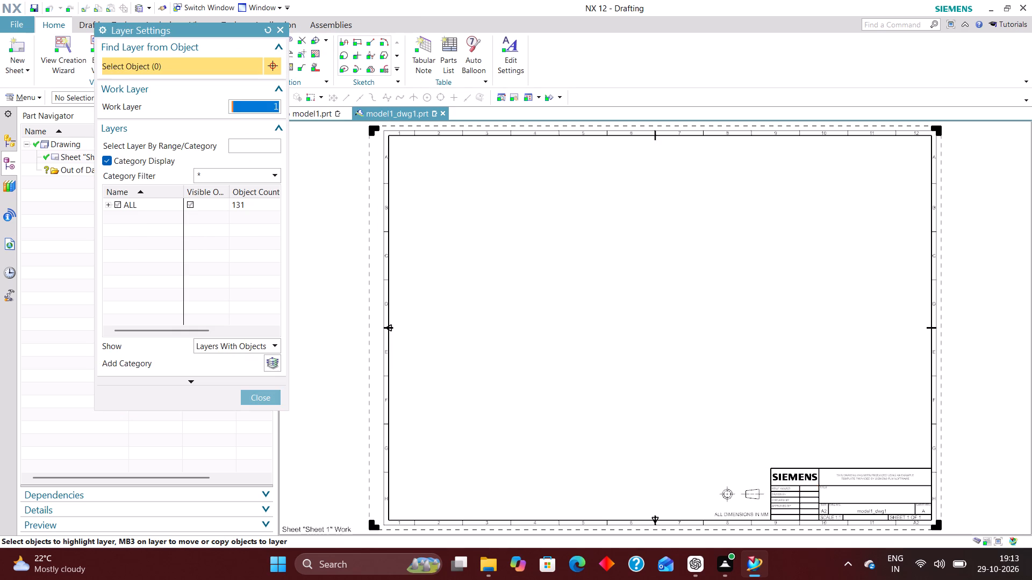
pyautogui.press('2')
pyautogui.press('Return')
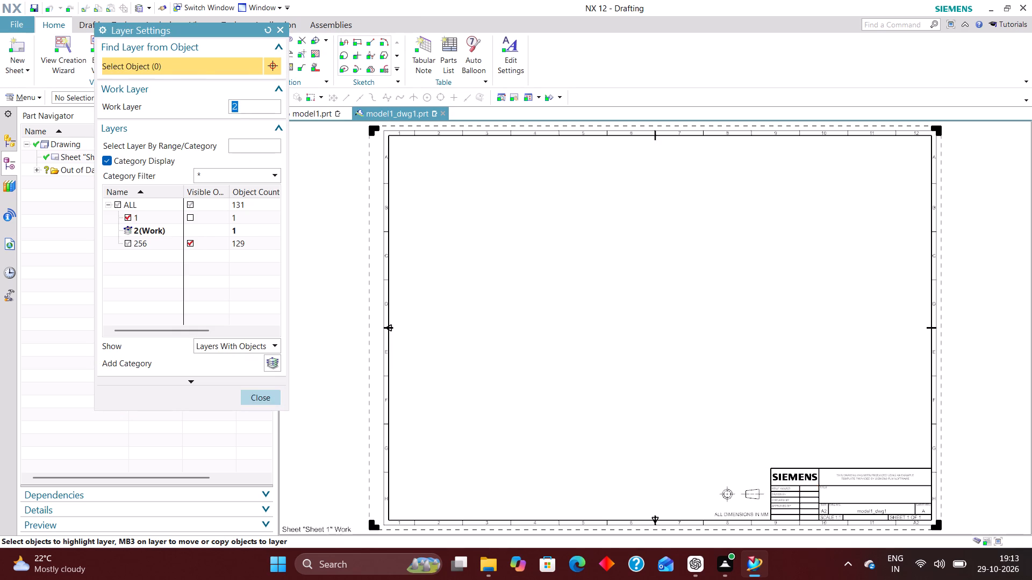
pyautogui.click(257, 391)
# Place an isometric base view of the wheel at 1:1 in the right part of the sheet, without any projected views.
pyautogui.click(104, 47)
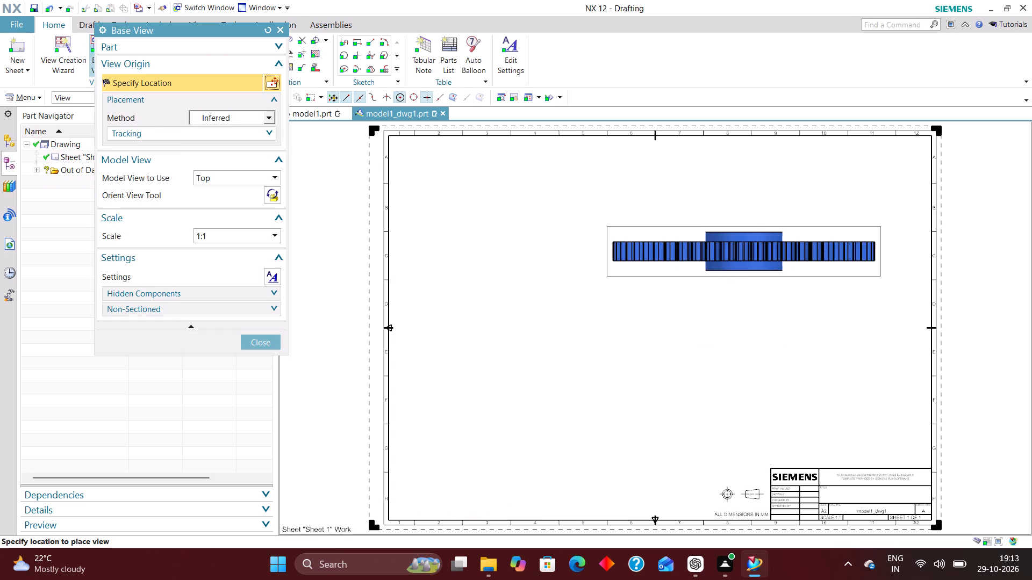
pyautogui.click(249, 173)
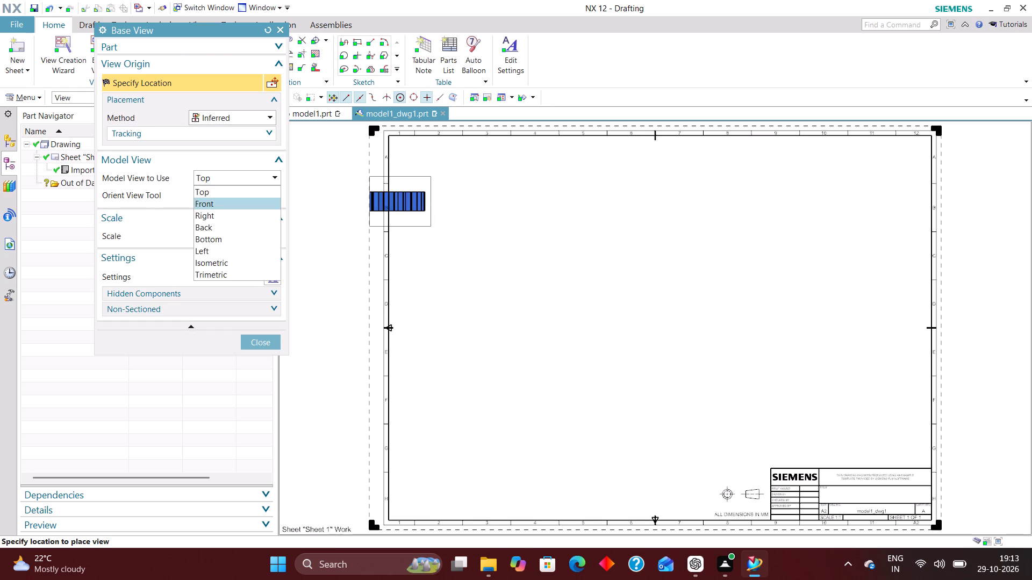
pyautogui.click(241, 259)
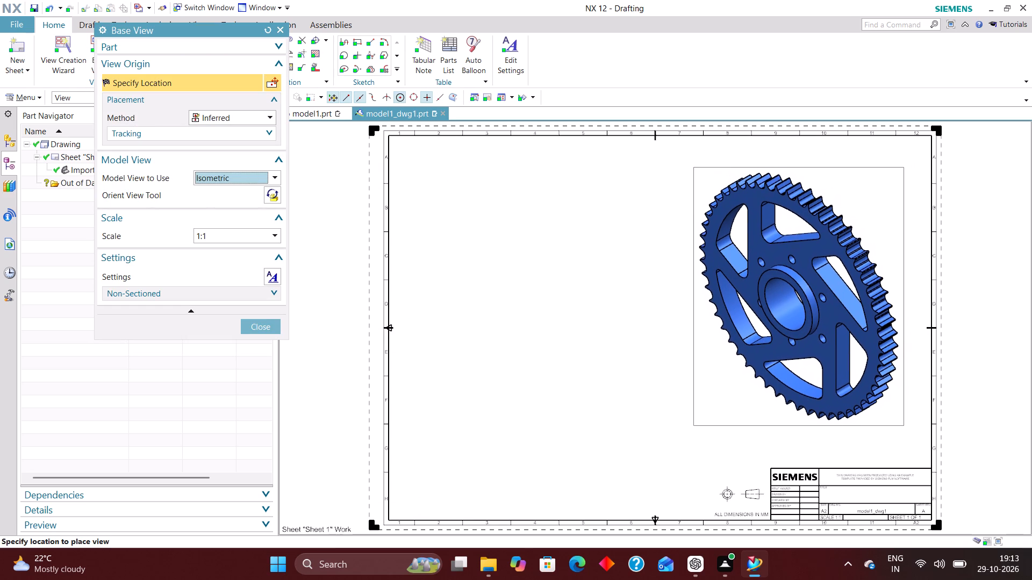
pyautogui.click(805, 288)
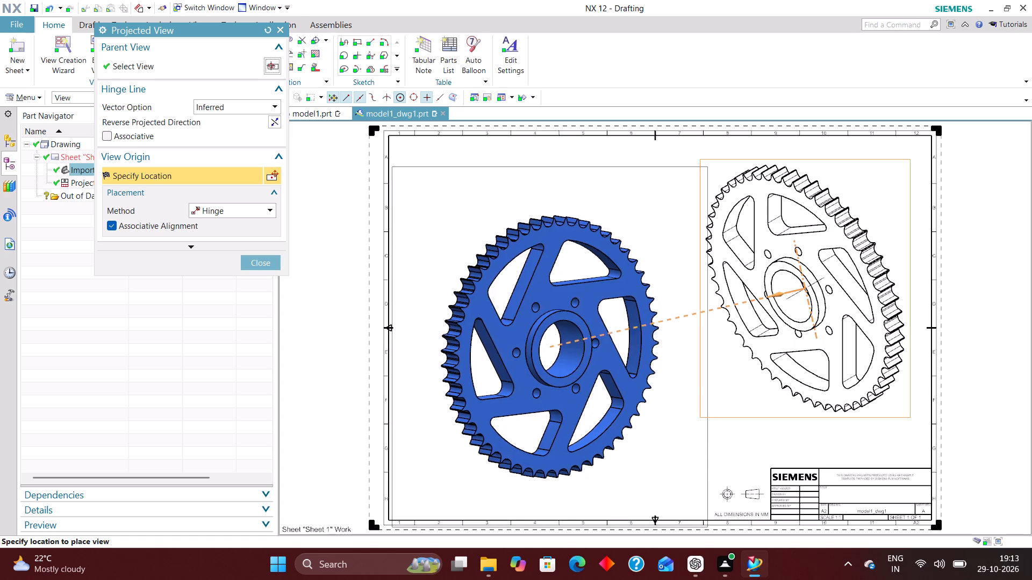
pyautogui.click(261, 260)
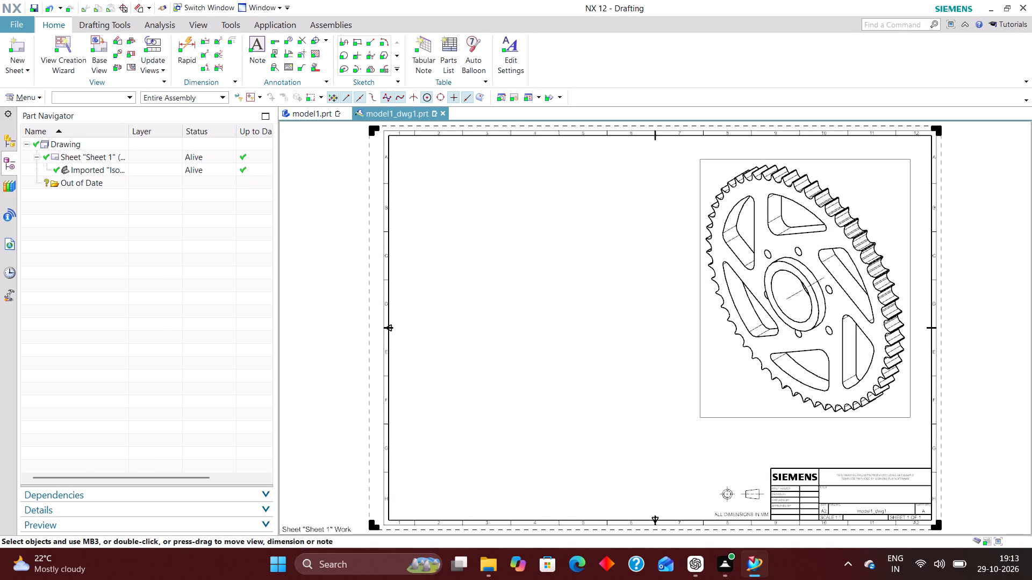
# Place a 1:1 base view reoriented to show the wheel edge-on and upright, beside the isometric view, without projected views.
pyautogui.click(102, 37)
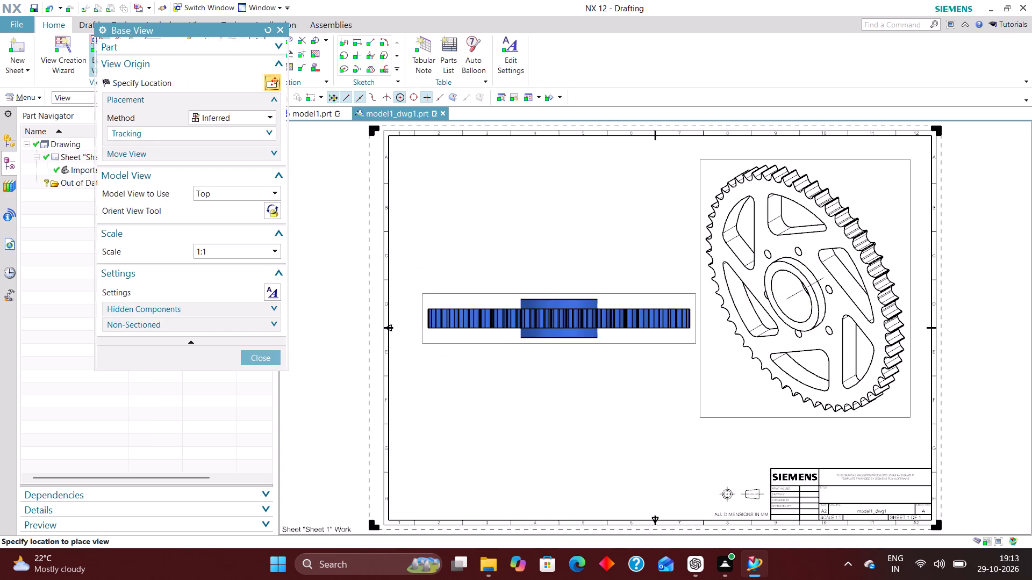
pyautogui.click(272, 206)
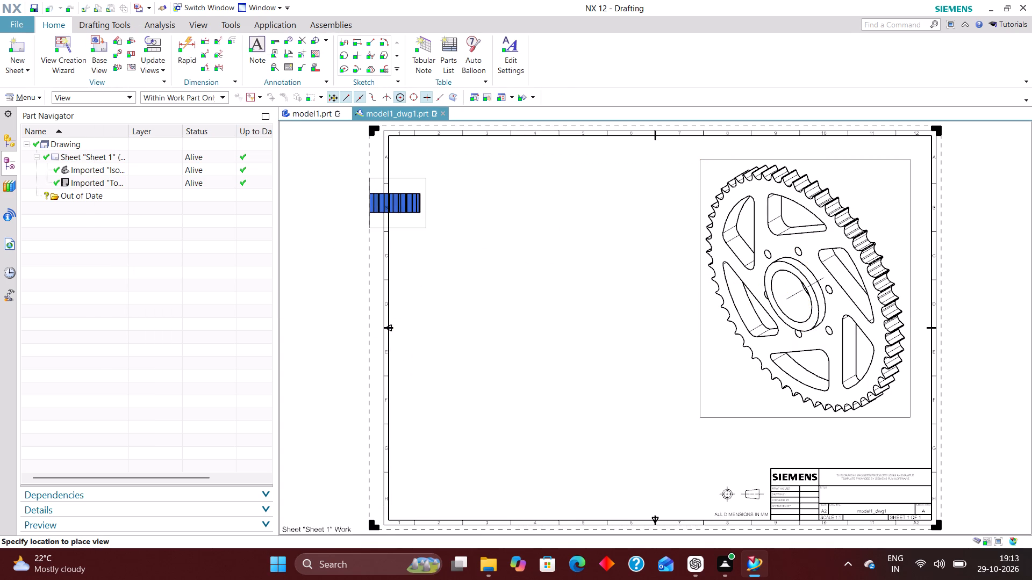
pyautogui.moveTo(984, 405); pyautogui.dragTo(978, 450, button='middle')
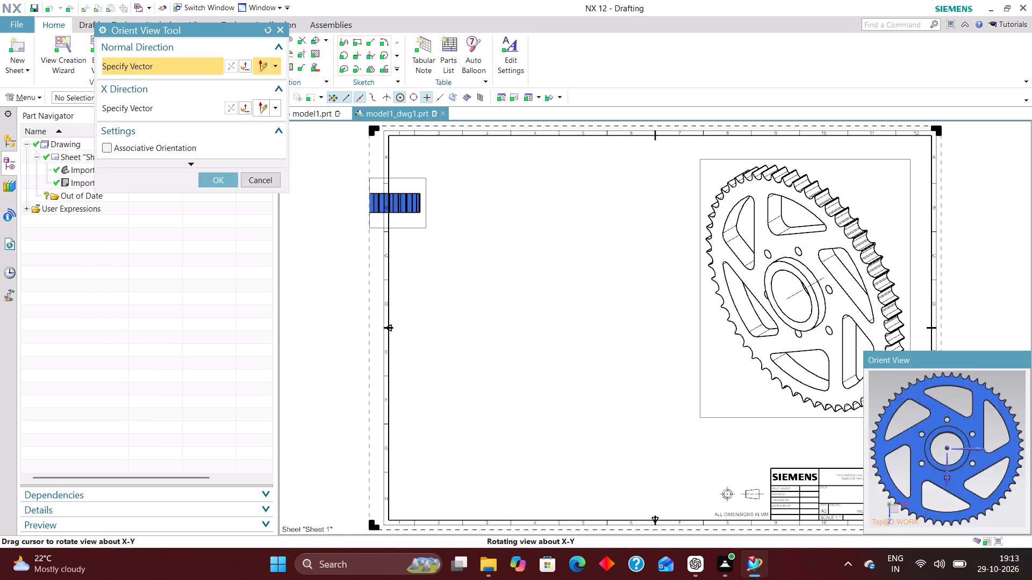
pyautogui.moveTo(978, 450); pyautogui.dragTo(995, 496, button='middle')
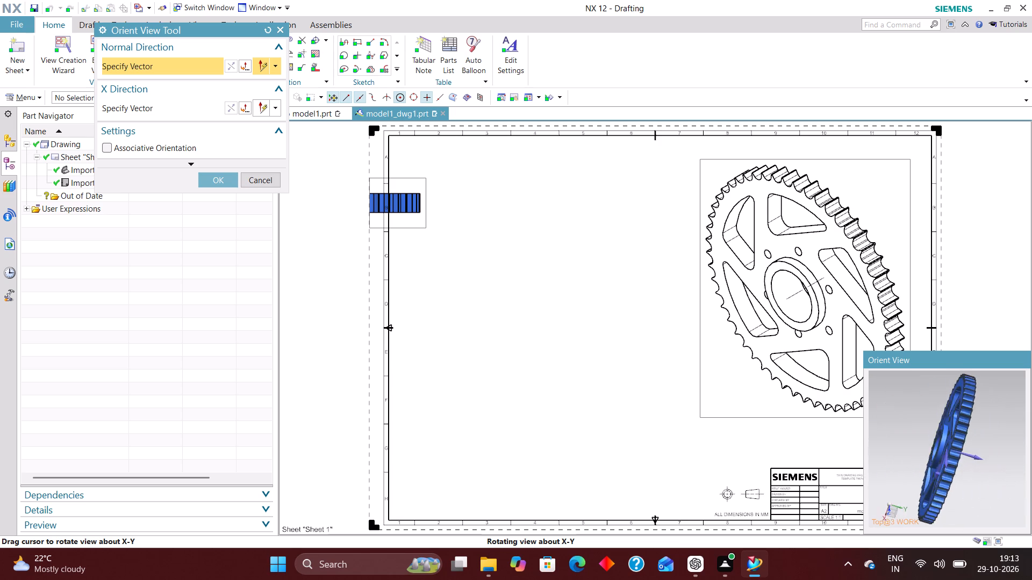
pyautogui.moveTo(995, 496); pyautogui.dragTo(990, 503, button='middle')
pyautogui.moveTo(1002, 410); pyautogui.dragTo(941, 402, button='right')
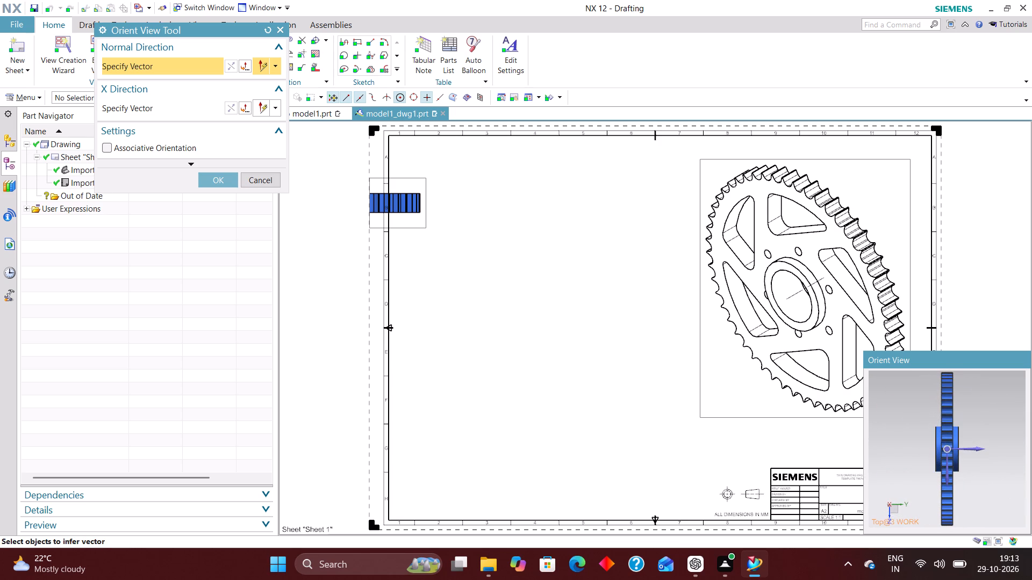
pyautogui.click(222, 180)
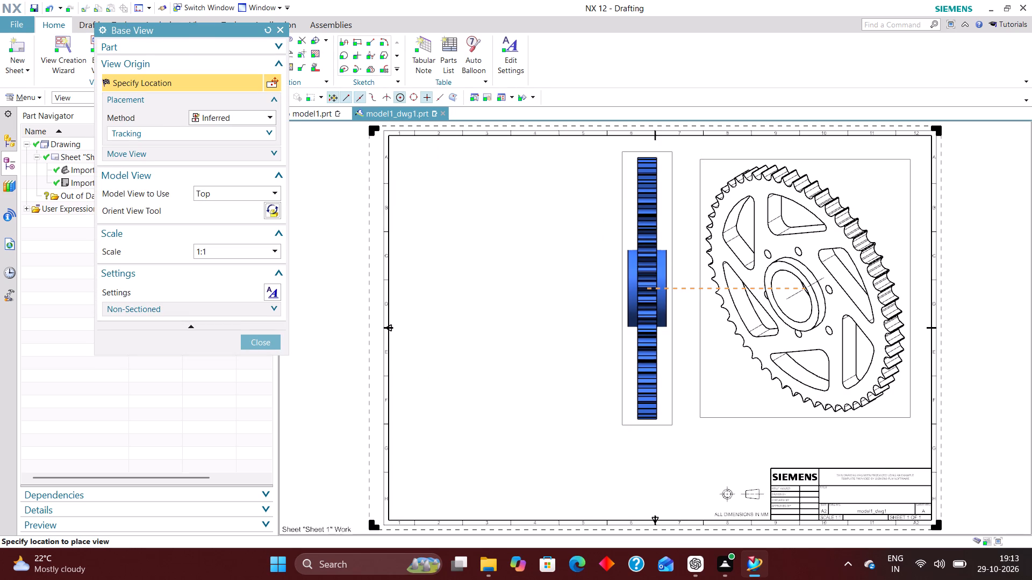
pyautogui.click(647, 292)
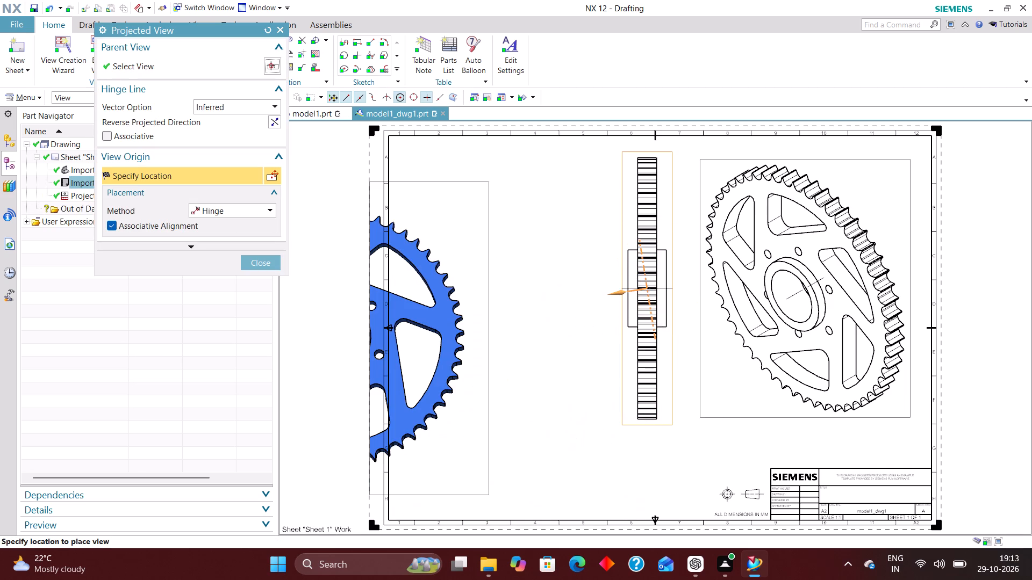
pyautogui.click(263, 257)
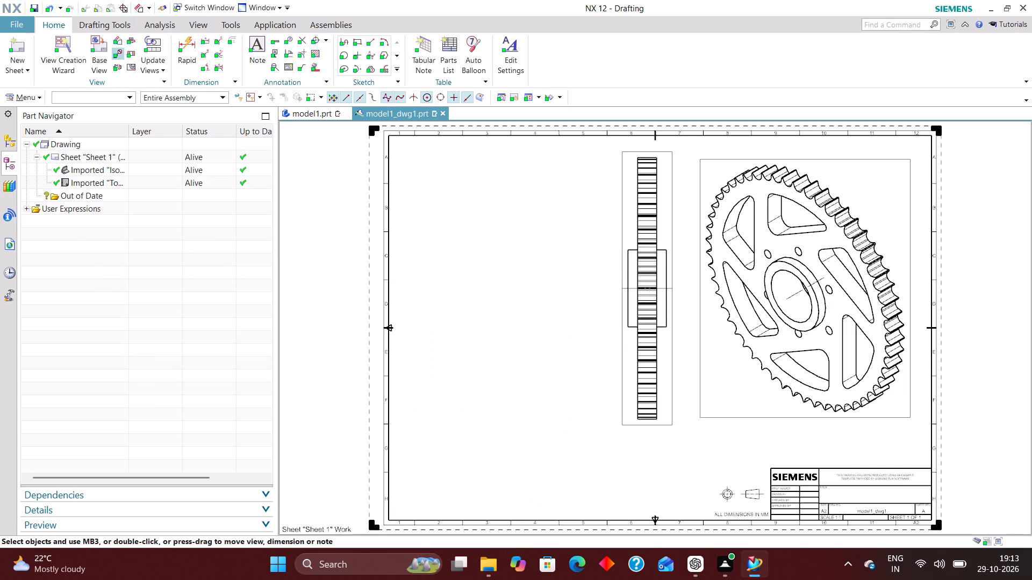
# Place a Front base view of the wheel at 1:1 in the lower-left part of the sheet, without projected views.
pyautogui.click(95, 47)
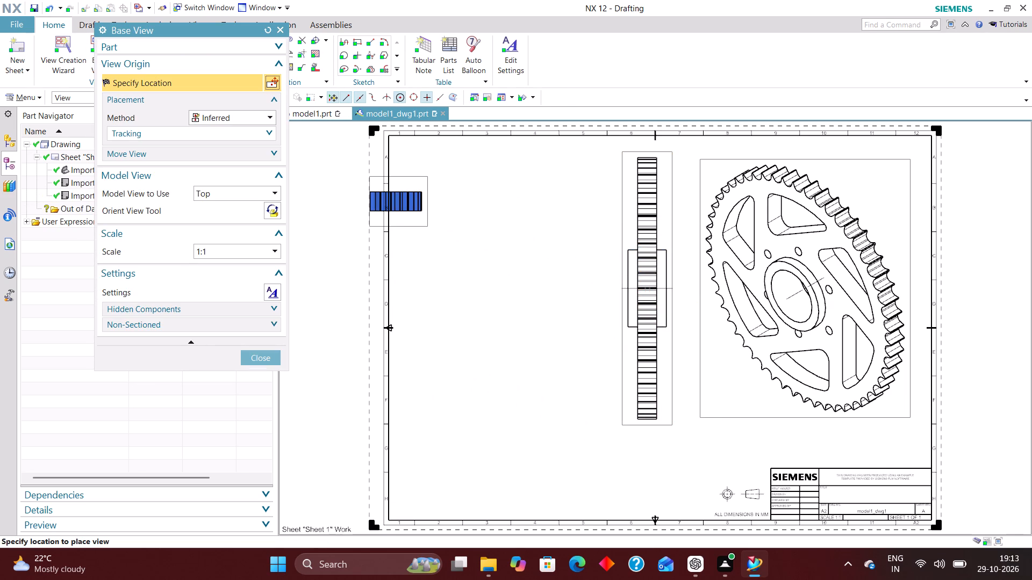
pyautogui.click(261, 193)
pyautogui.click(226, 220)
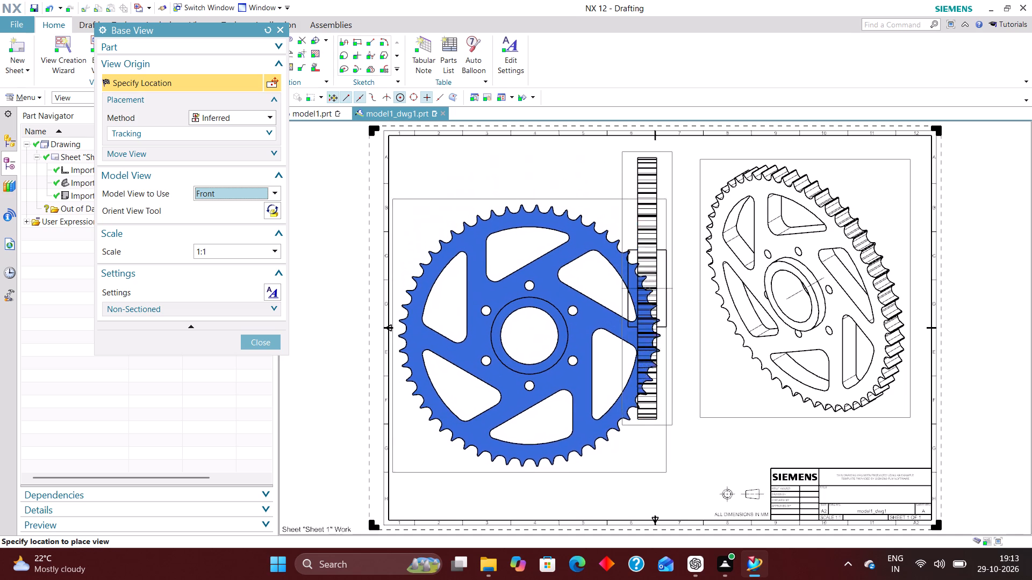
pyautogui.click(518, 376)
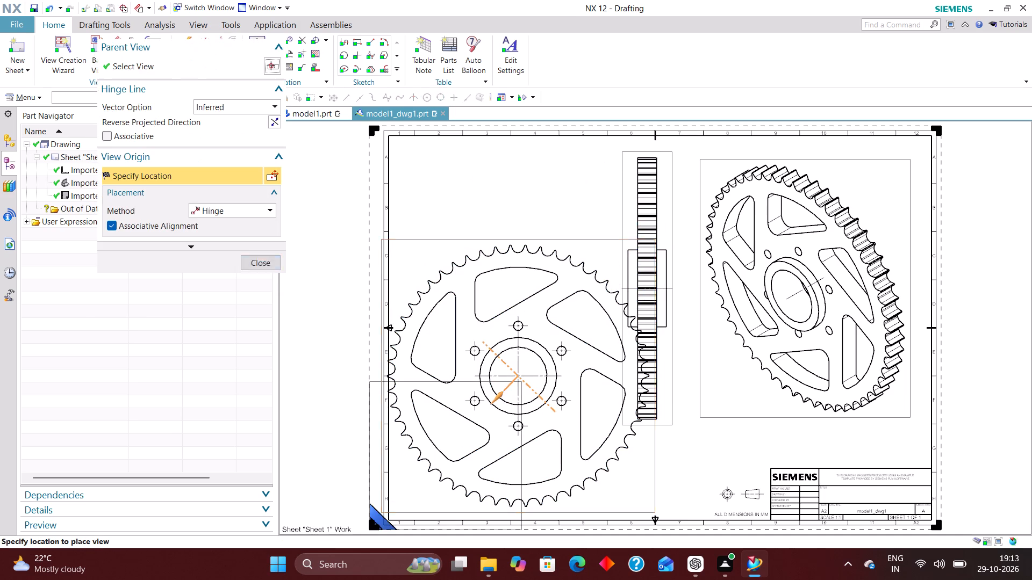
pyautogui.click(261, 262)
# Change Sheet 1 to size A1 - 594 x 841 with first-angle projection.
pyautogui.rightClick(369, 269)
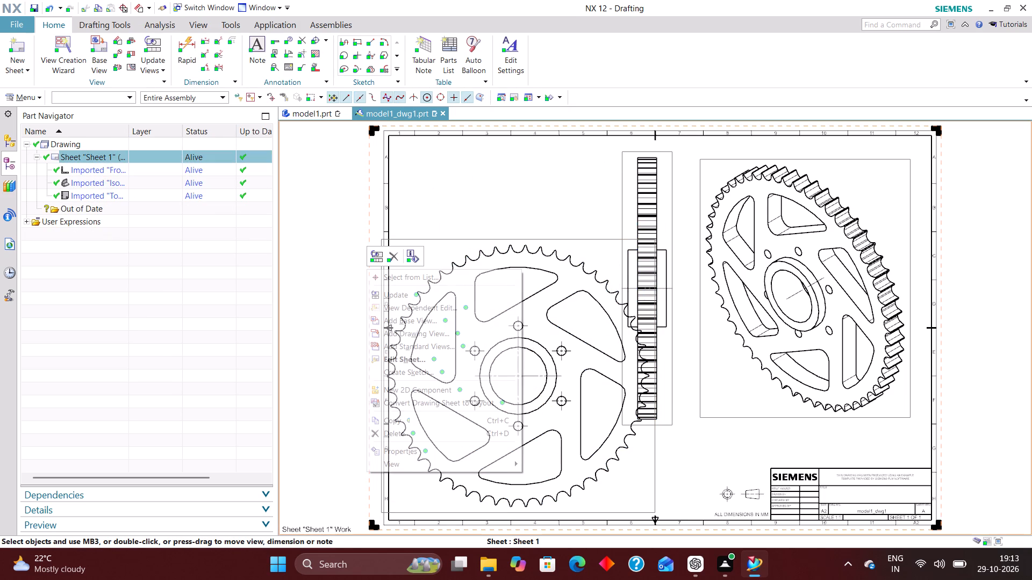
pyautogui.click(420, 360)
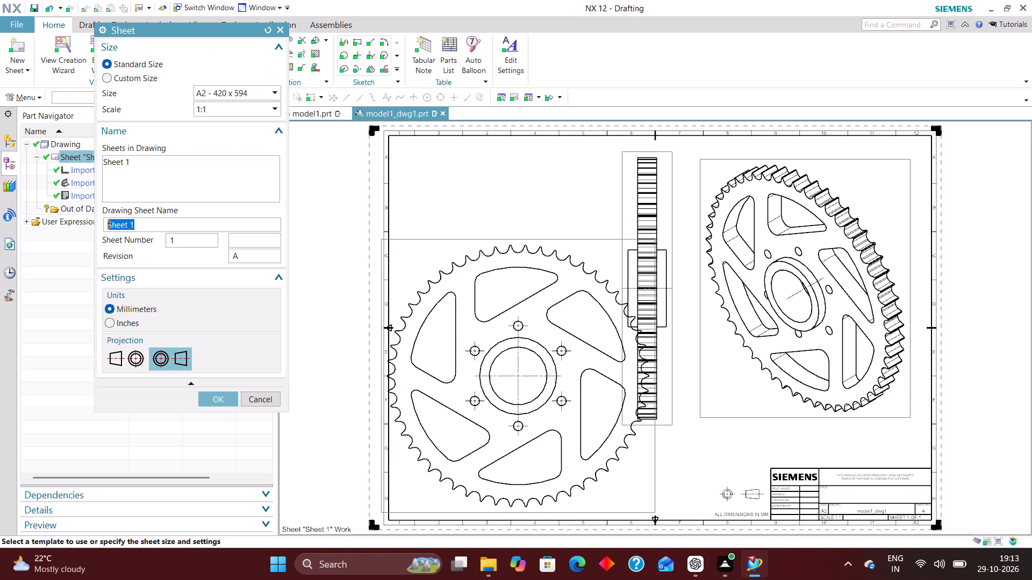
pyautogui.click(240, 89)
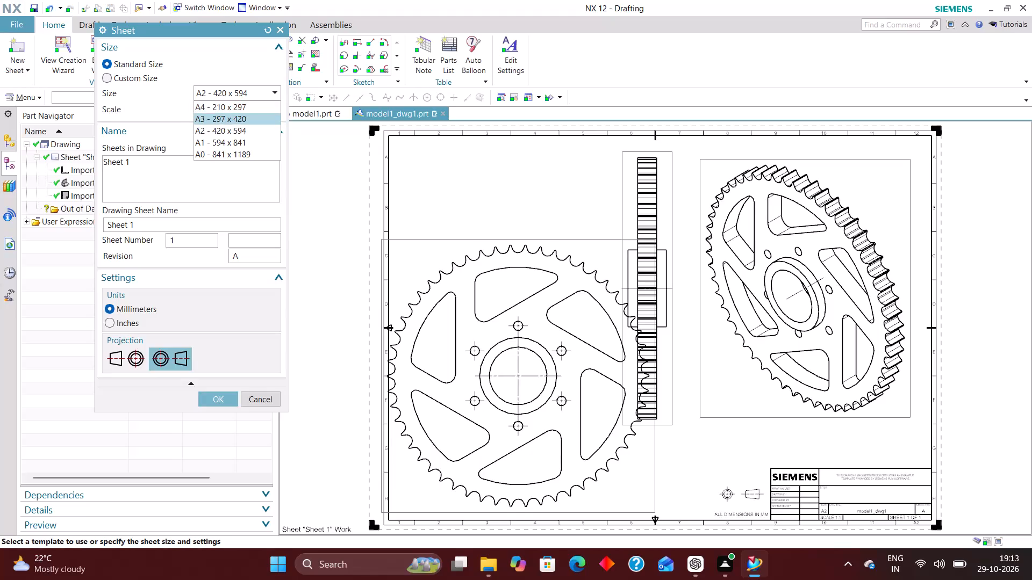
pyautogui.click(233, 139)
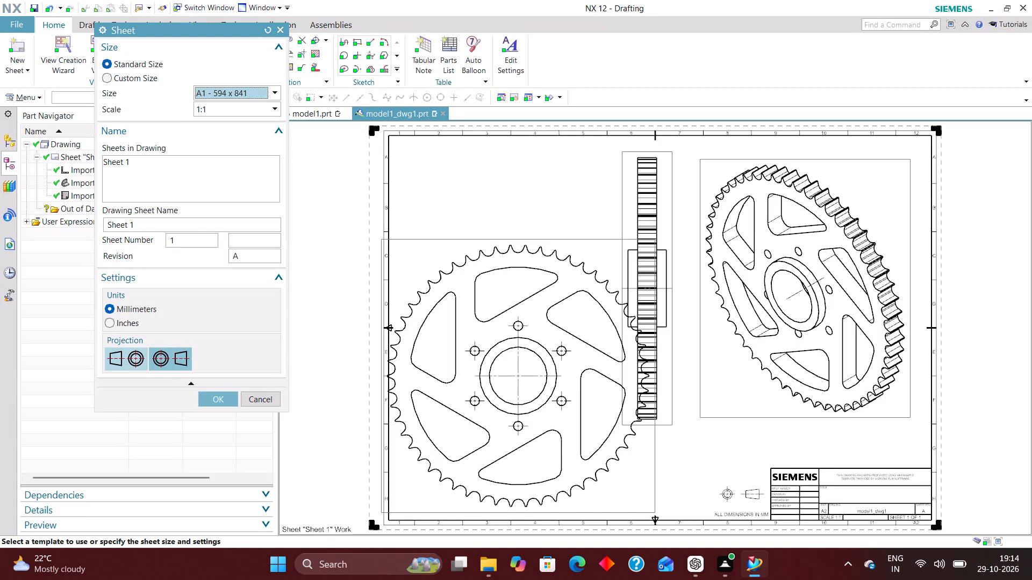
pyautogui.click(130, 362)
pyautogui.click(220, 398)
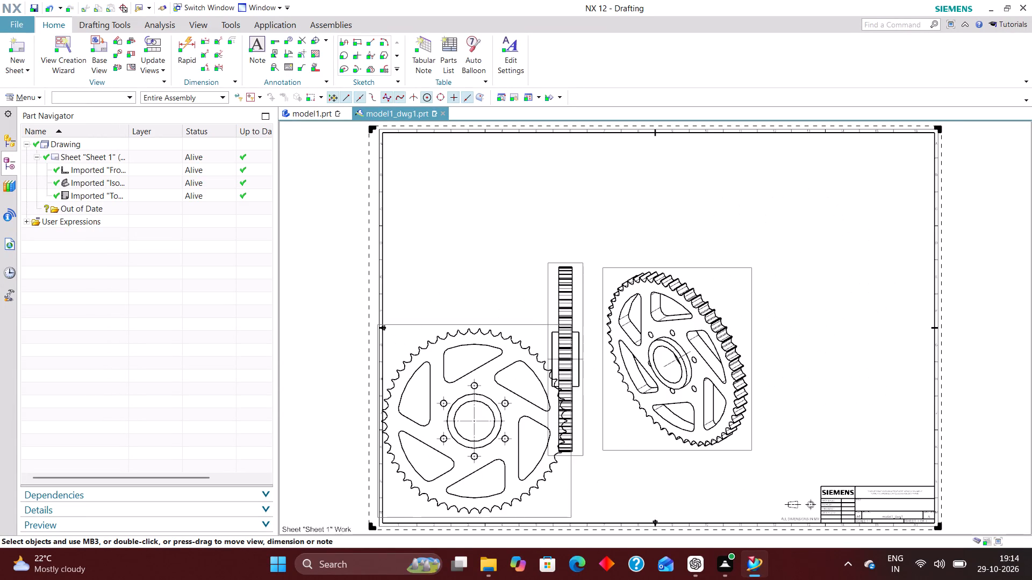
# Spread the views across the sheet: front view on the left, edge view in the middle, isometric view at the upper right.
pyautogui.moveTo(742, 269); pyautogui.dragTo(899, 176)
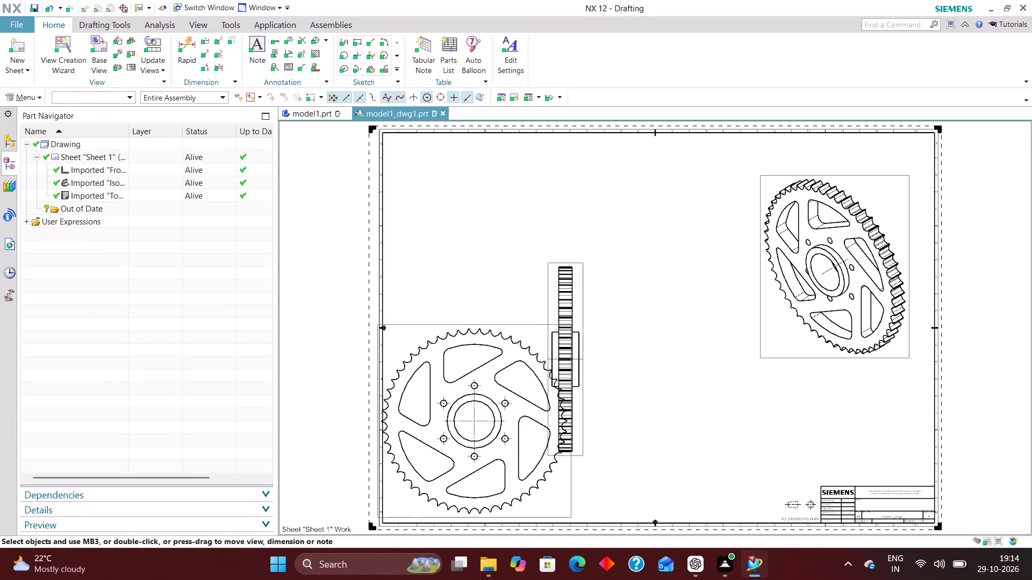
pyautogui.moveTo(584, 307); pyautogui.dragTo(725, 264)
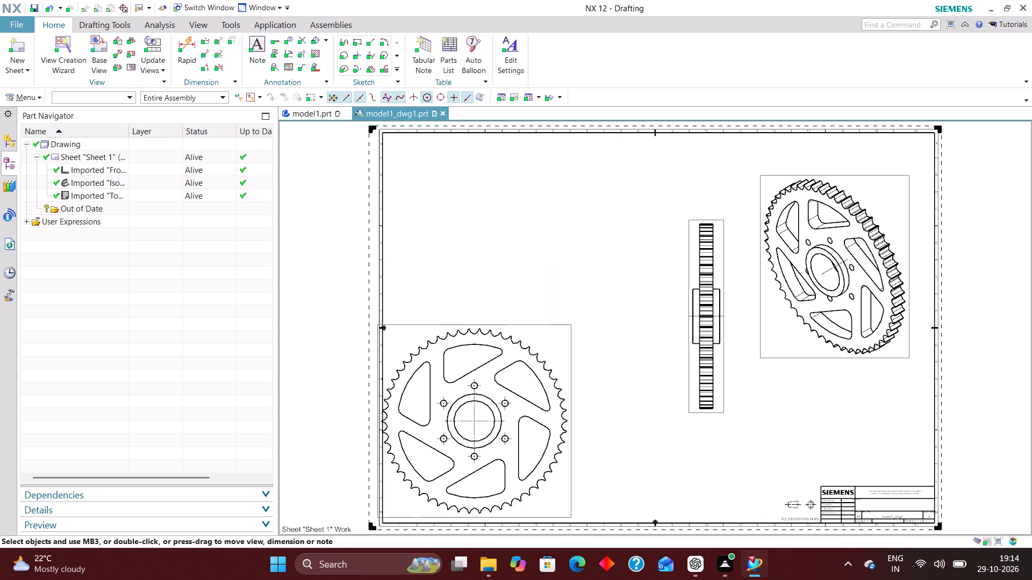
pyautogui.moveTo(539, 324); pyautogui.dragTo(609, 208)
pyautogui.moveTo(856, 362); pyautogui.dragTo(869, 382)
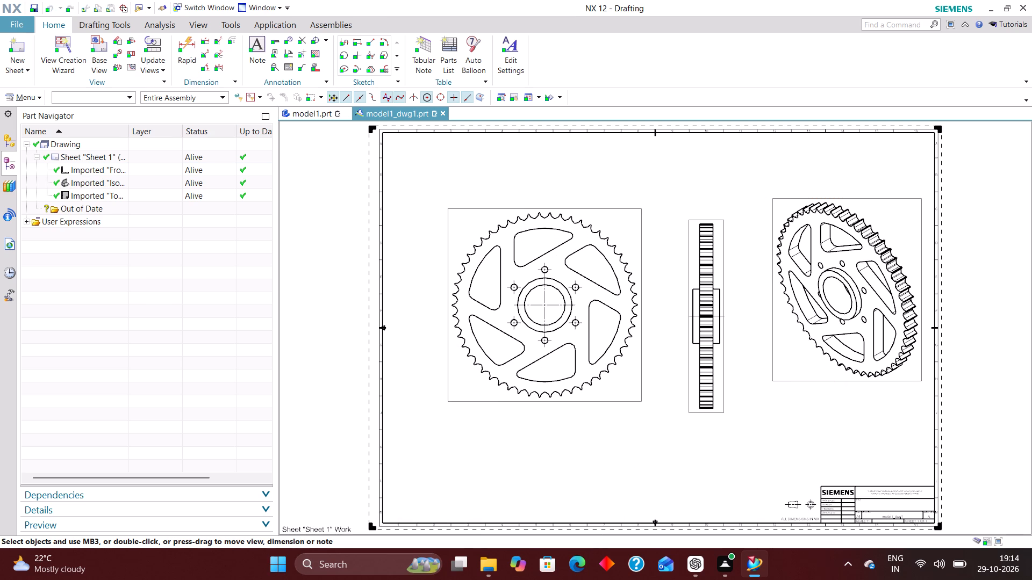
pyautogui.moveTo(869, 382); pyautogui.dragTo(863, 364)
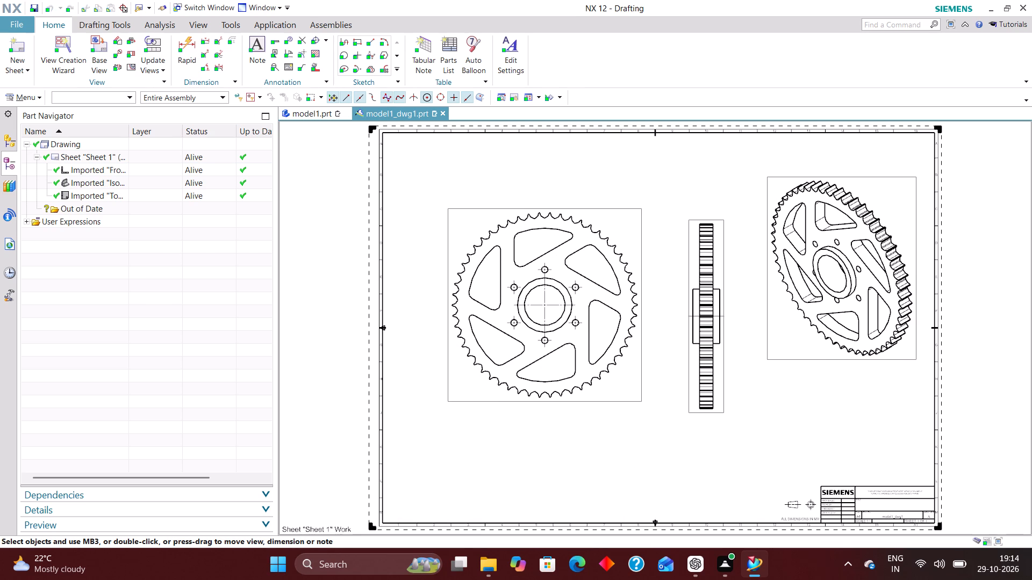
pyautogui.moveTo(525, 407); pyautogui.dragTo(507, 400)
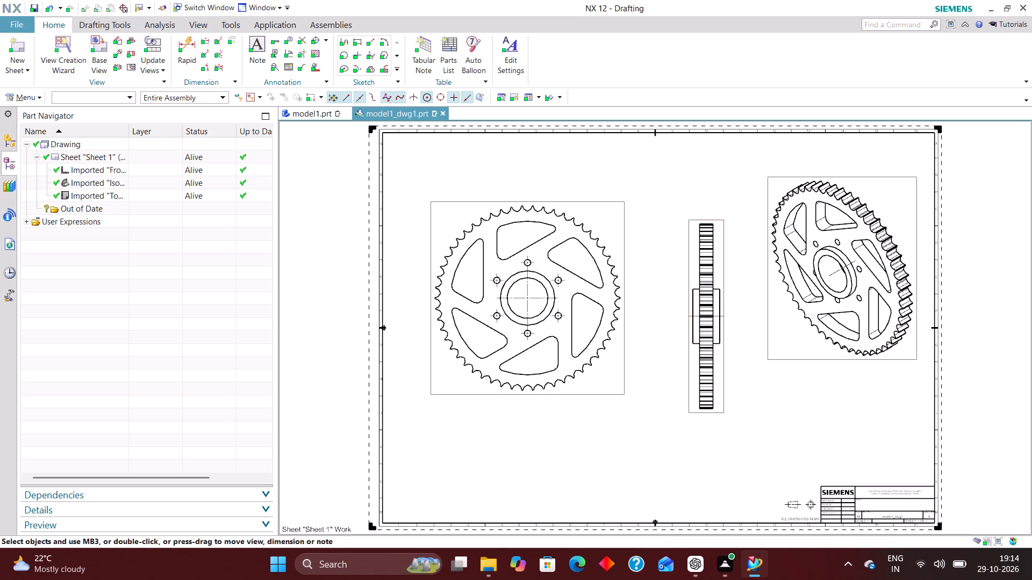
pyautogui.moveTo(686, 408); pyautogui.dragTo(673, 419)
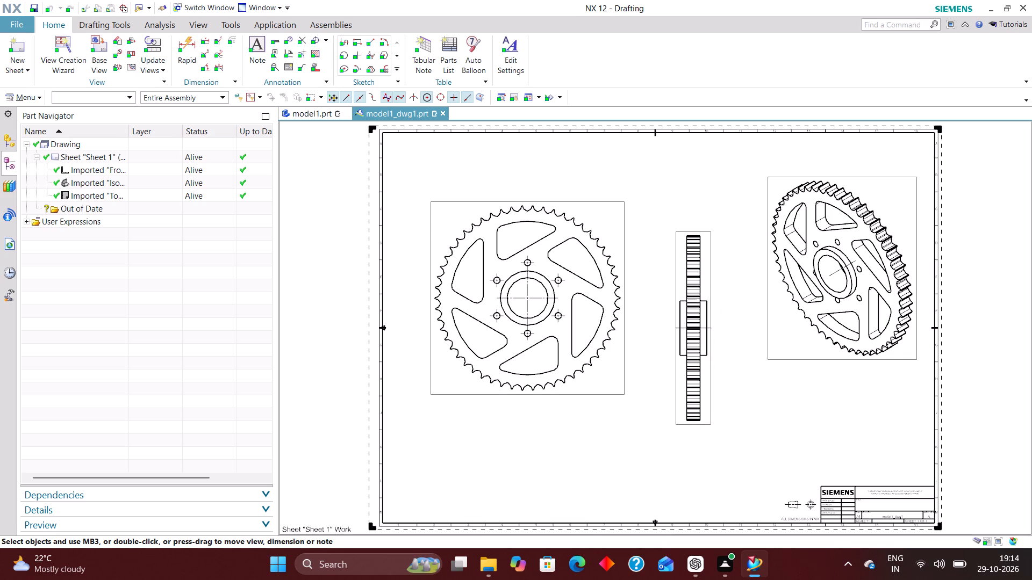
# Set the arrowhead type to Open Arrow in the drafting preferences.
pyautogui.click(45, 98)
pyautogui.click(39, 95)
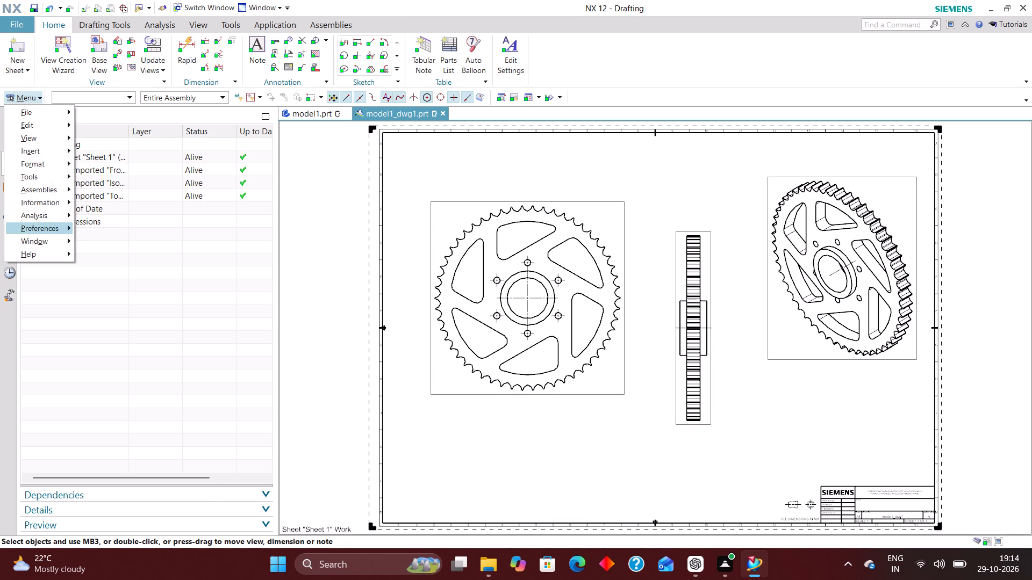
pyautogui.click(66, 226)
pyautogui.click(144, 271)
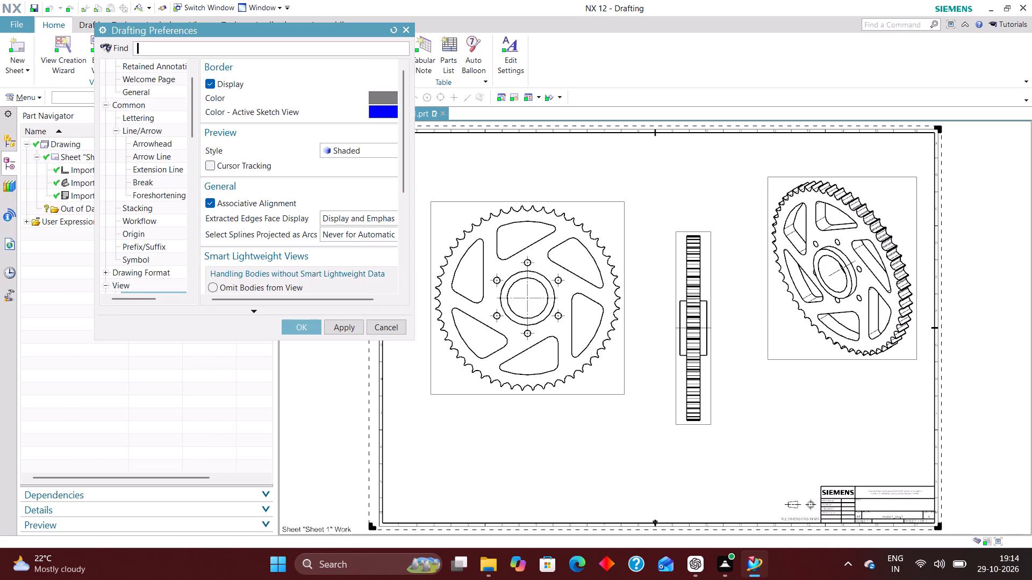
pyautogui.scroll(6, 151, 152)
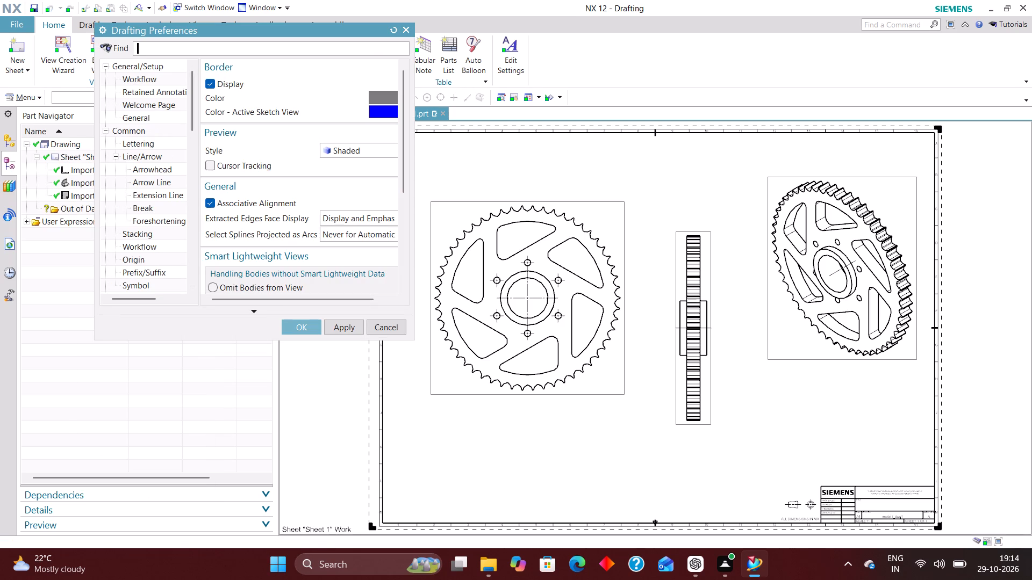
pyautogui.click(164, 165)
pyautogui.click(348, 175)
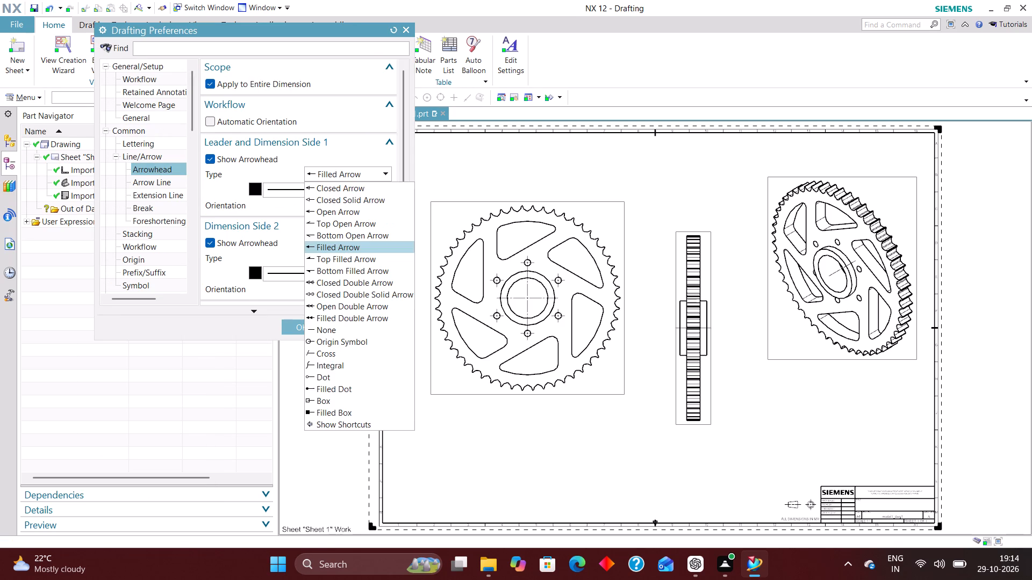
pyautogui.click(339, 209)
# Set the extension line gap to 2 in the drafting preferences.
pyautogui.scroll(-1, 194, 189)
pyautogui.click(164, 158)
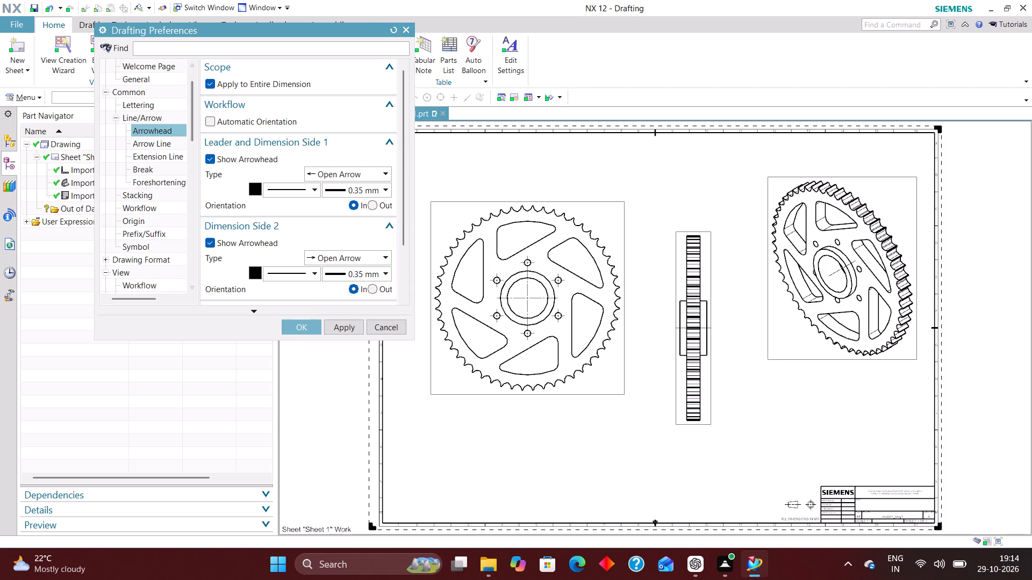
pyautogui.moveTo(345, 151); pyautogui.dragTo(713, 155)
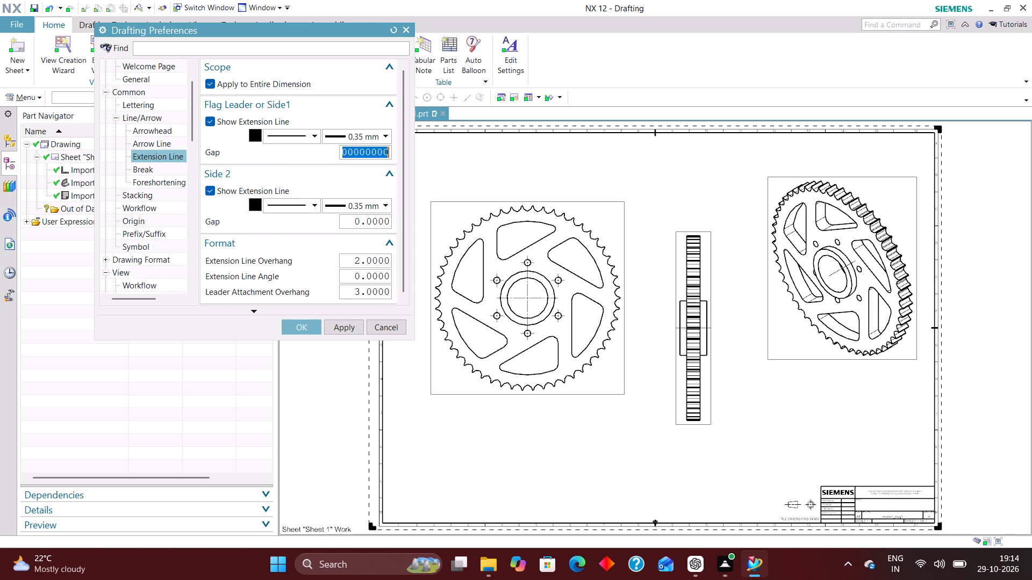
pyautogui.press('2')
pyautogui.press('Return')
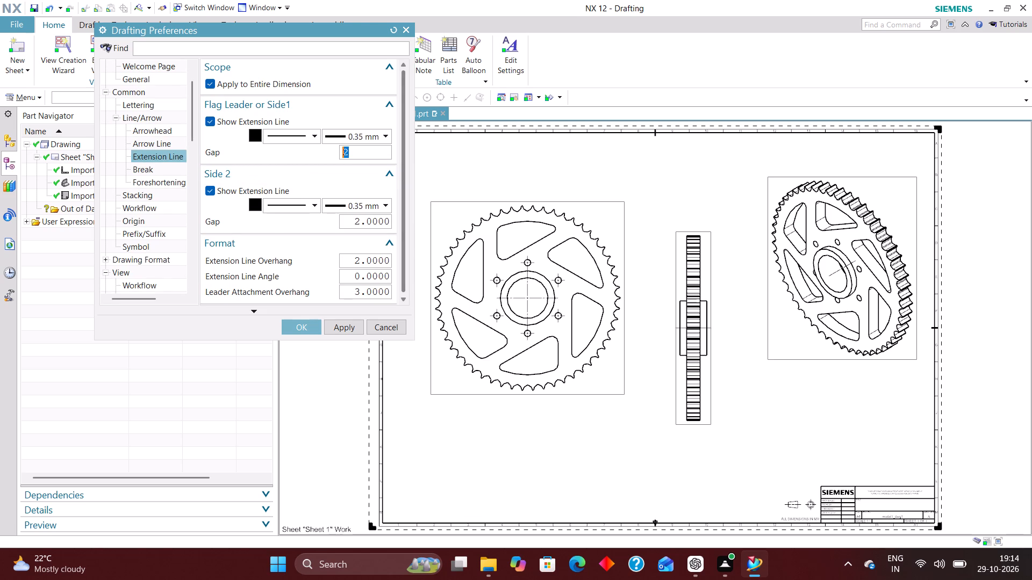
# Set the dimension text's decimal delimiter to Period and accept the drafting preferences.
pyautogui.scroll(-11, 141, 202)
pyautogui.scroll(1, 155, 215)
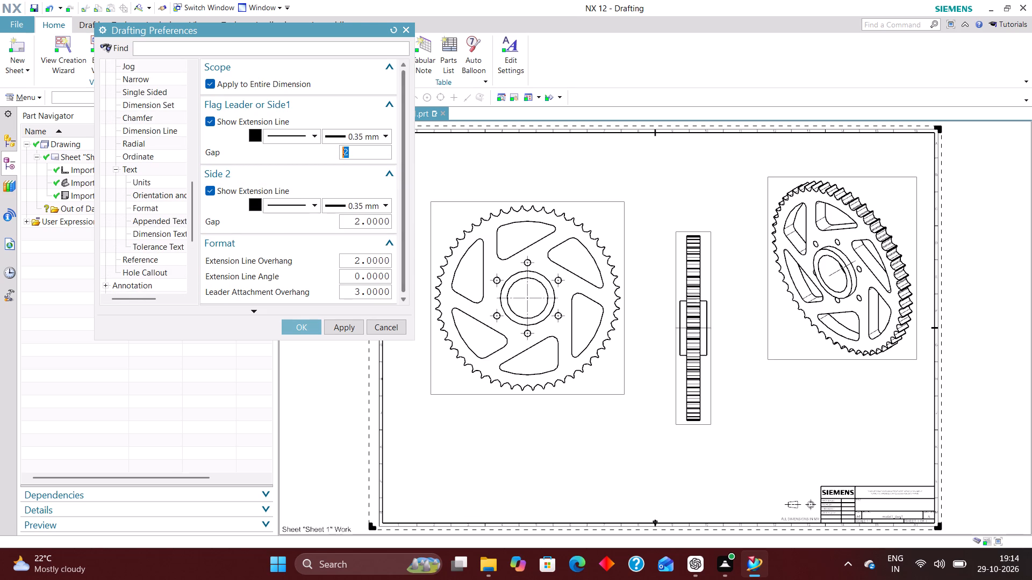
pyautogui.click(152, 184)
pyautogui.click(349, 126)
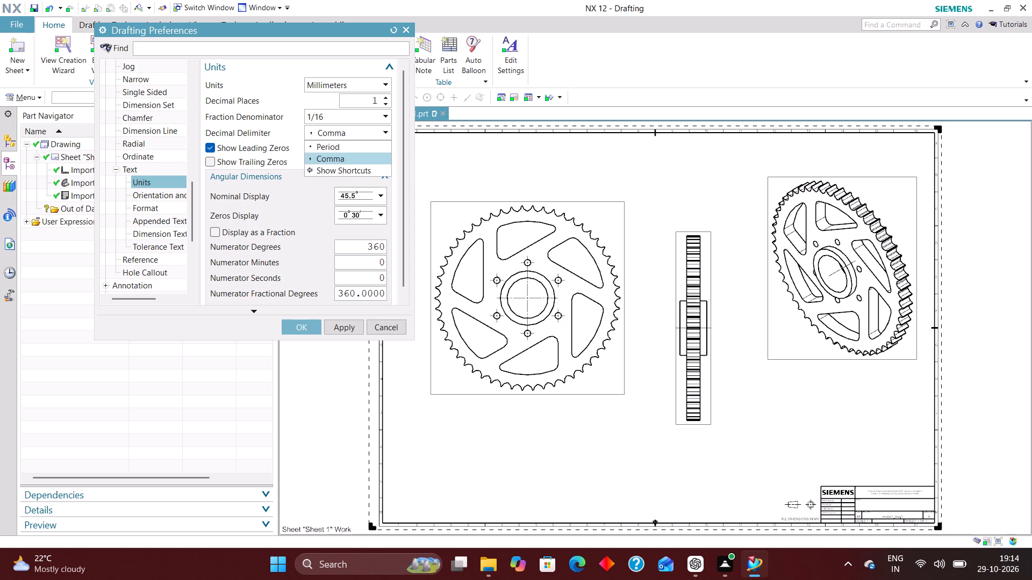
pyautogui.click(351, 150)
pyautogui.click(302, 324)
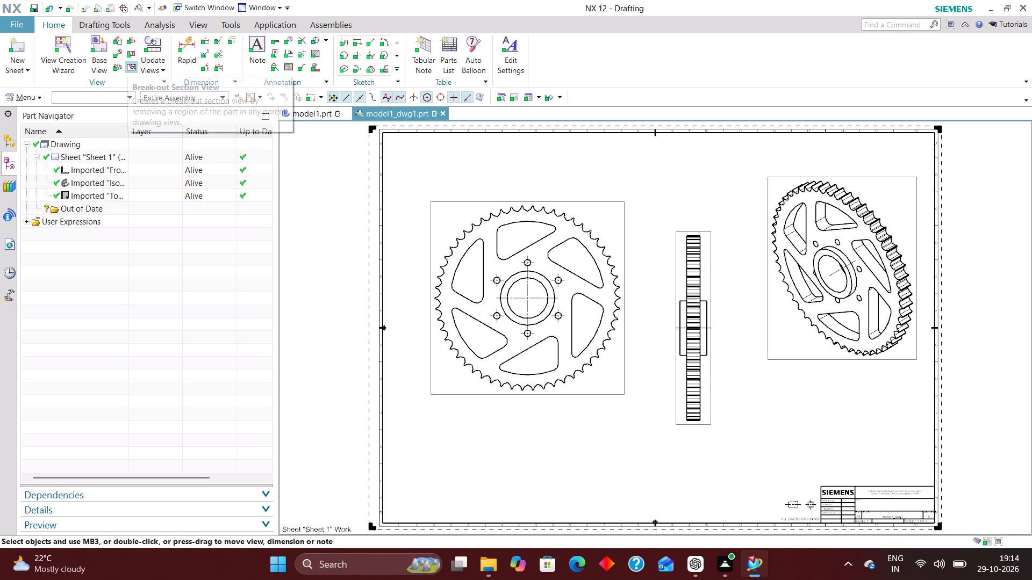
# Dimension the hub's overall width in the edge view with a rapid dimension placed below the view.
pyautogui.click(187, 48)
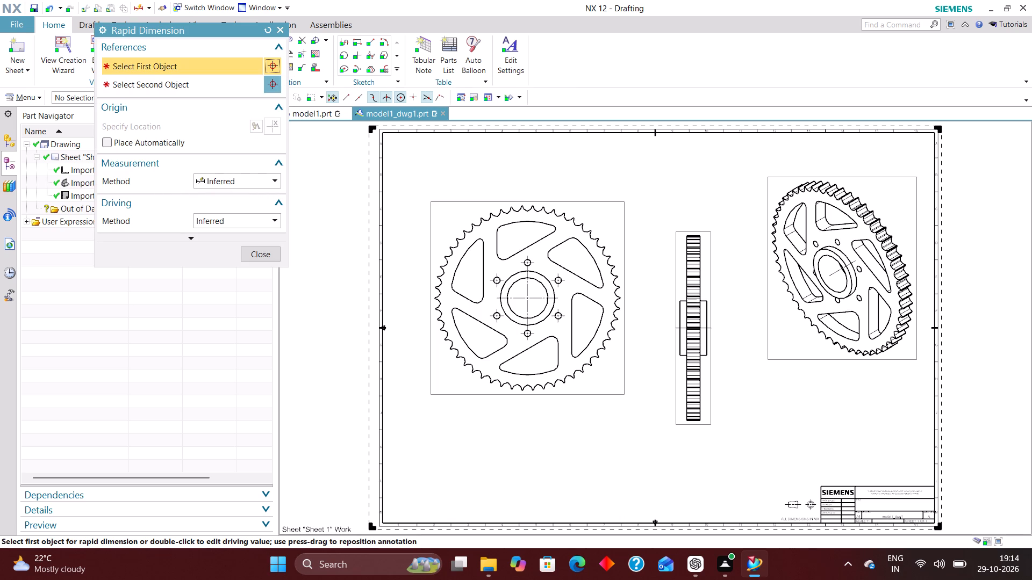
pyautogui.scroll(4, 718, 380)
pyautogui.click(621, 320)
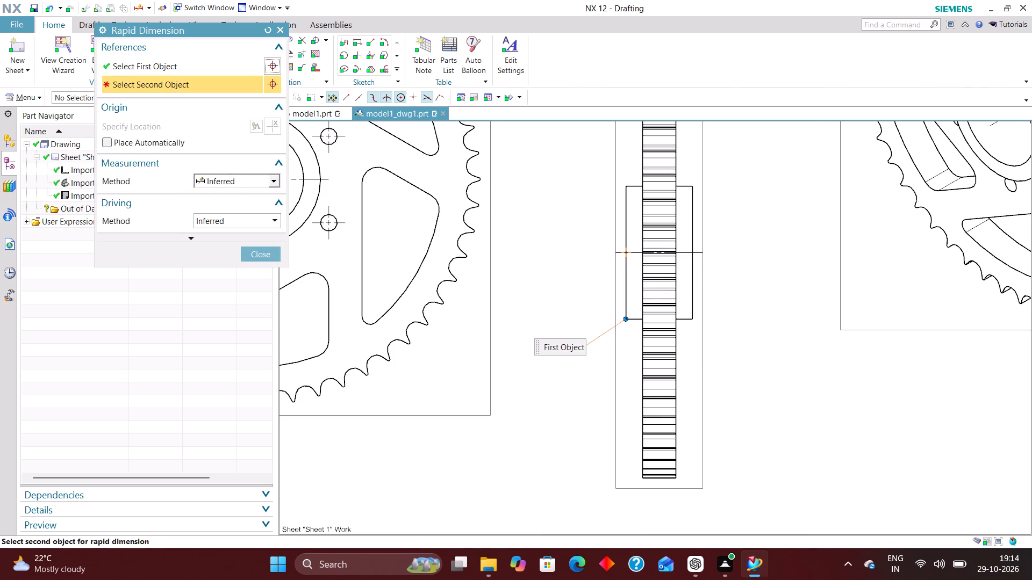
pyautogui.click(692, 320)
pyautogui.click(663, 523)
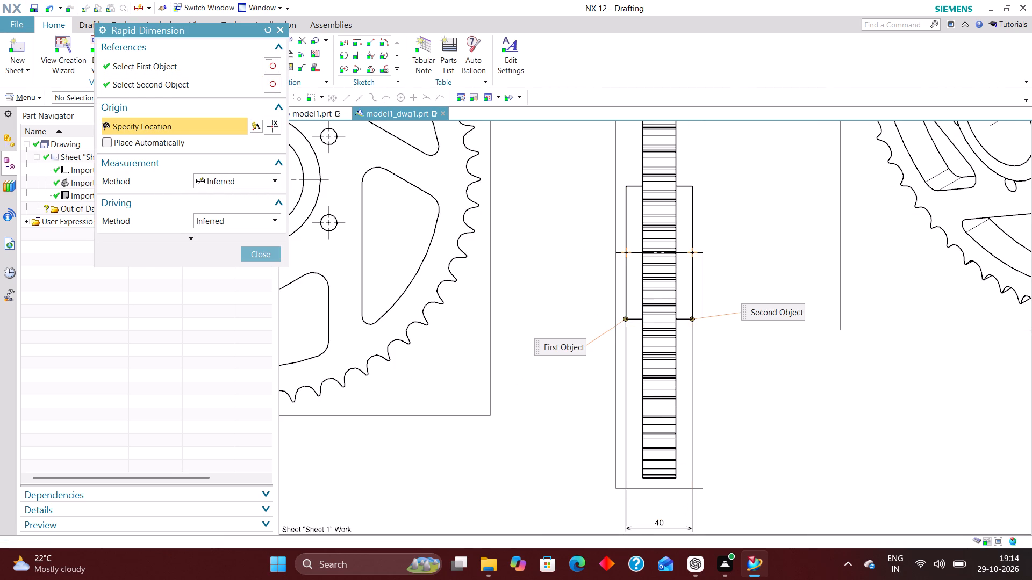
# Dimension the width of the toothed rim in the edge view, placed between the view and the hub width dimension.
pyautogui.scroll(-3, 703, 318)
pyautogui.scroll(4, 663, 472)
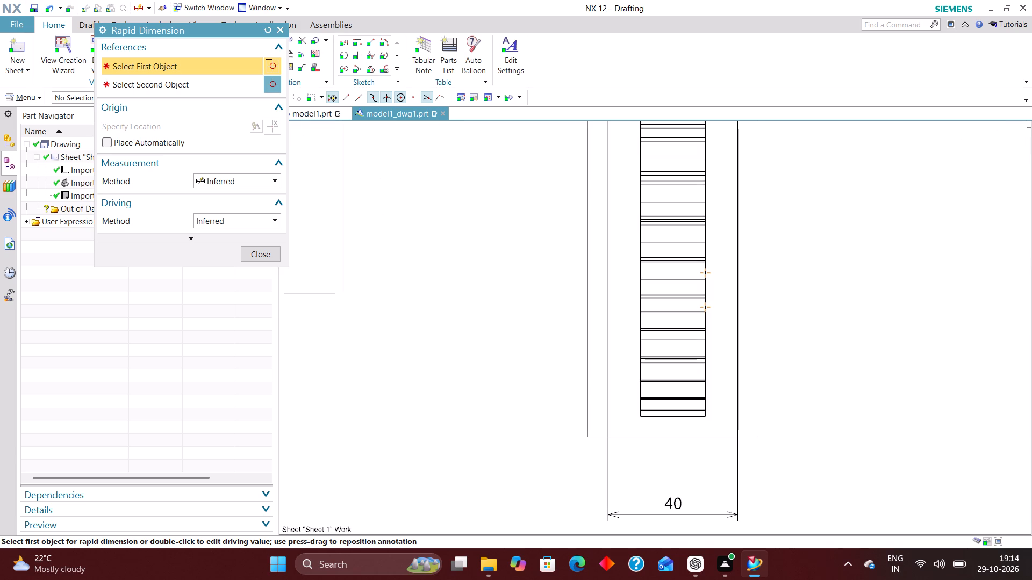
pyautogui.click(642, 417)
pyautogui.click(705, 417)
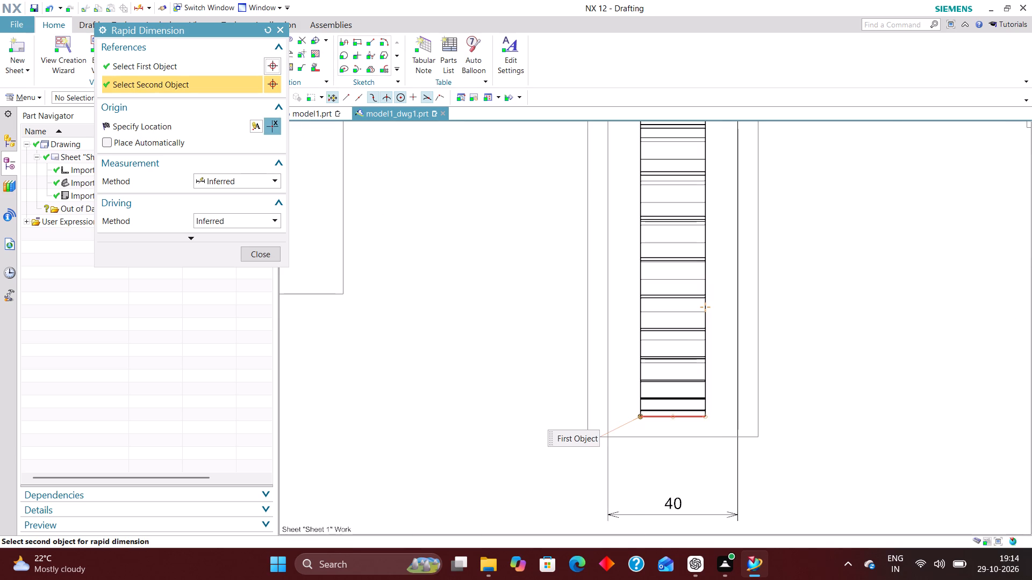
pyautogui.click(675, 469)
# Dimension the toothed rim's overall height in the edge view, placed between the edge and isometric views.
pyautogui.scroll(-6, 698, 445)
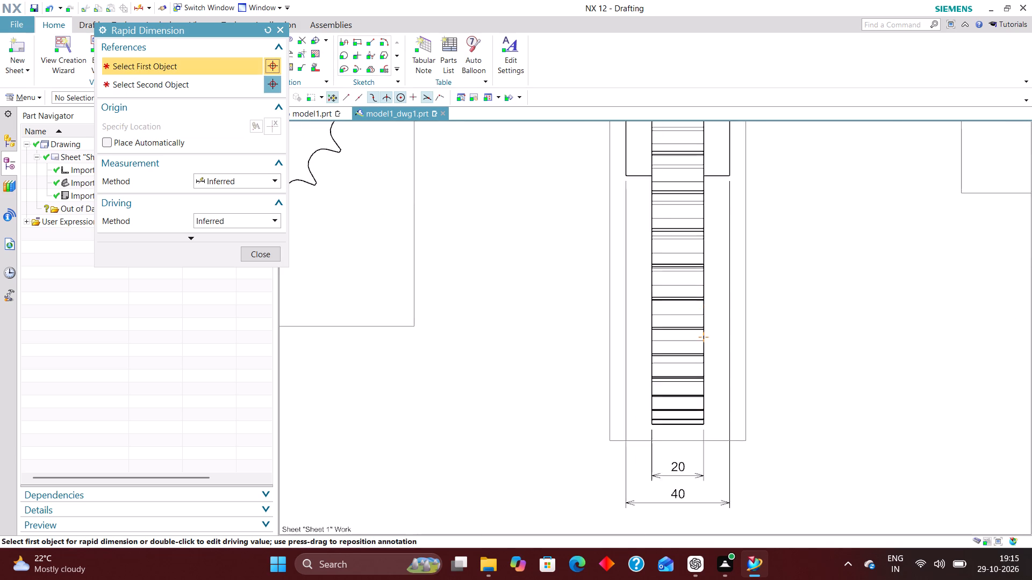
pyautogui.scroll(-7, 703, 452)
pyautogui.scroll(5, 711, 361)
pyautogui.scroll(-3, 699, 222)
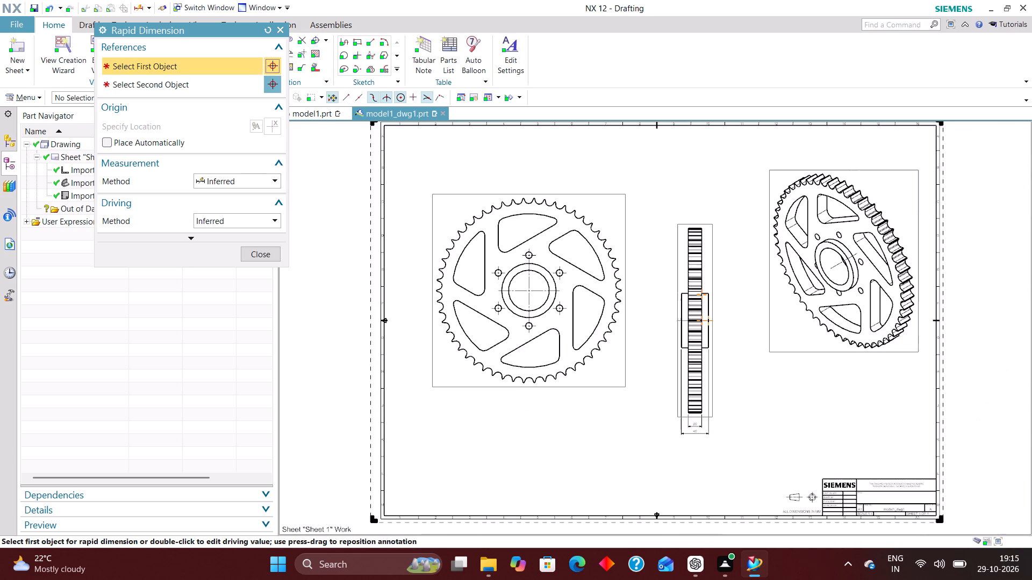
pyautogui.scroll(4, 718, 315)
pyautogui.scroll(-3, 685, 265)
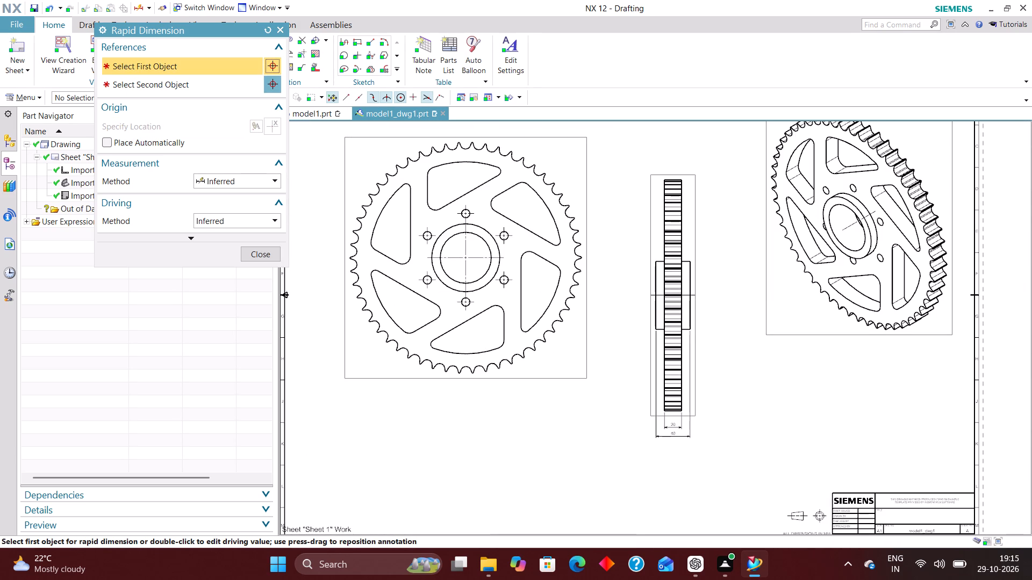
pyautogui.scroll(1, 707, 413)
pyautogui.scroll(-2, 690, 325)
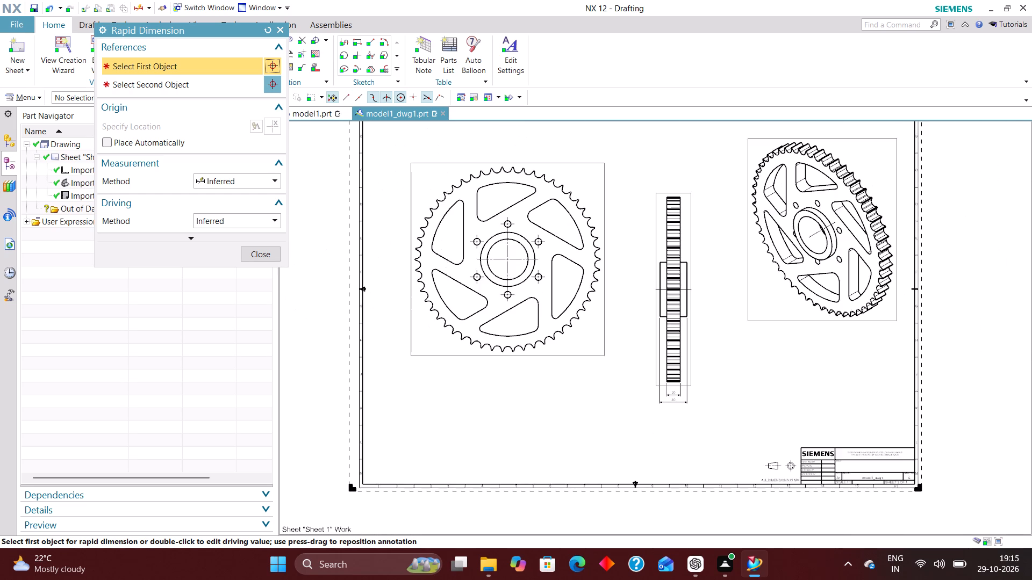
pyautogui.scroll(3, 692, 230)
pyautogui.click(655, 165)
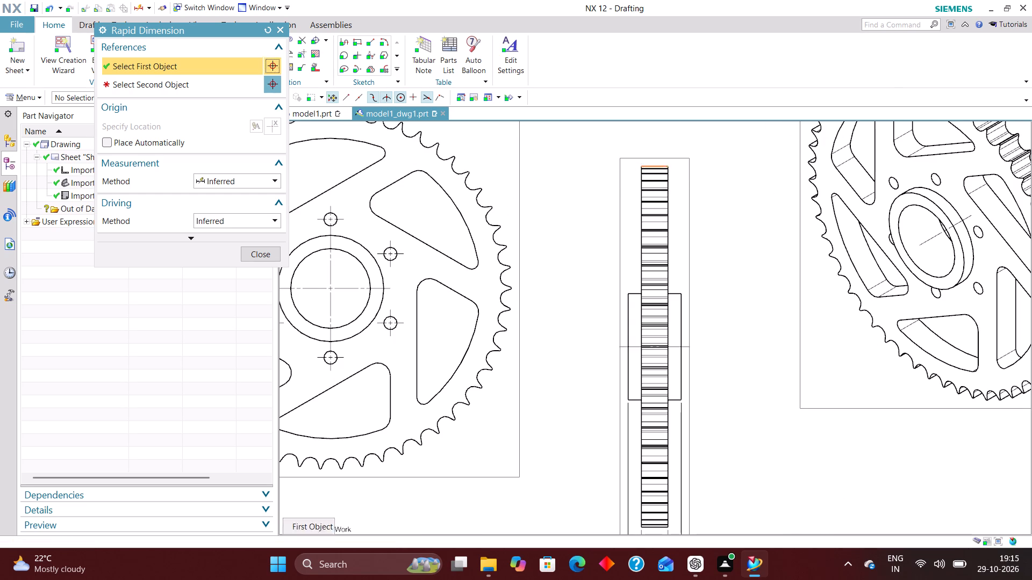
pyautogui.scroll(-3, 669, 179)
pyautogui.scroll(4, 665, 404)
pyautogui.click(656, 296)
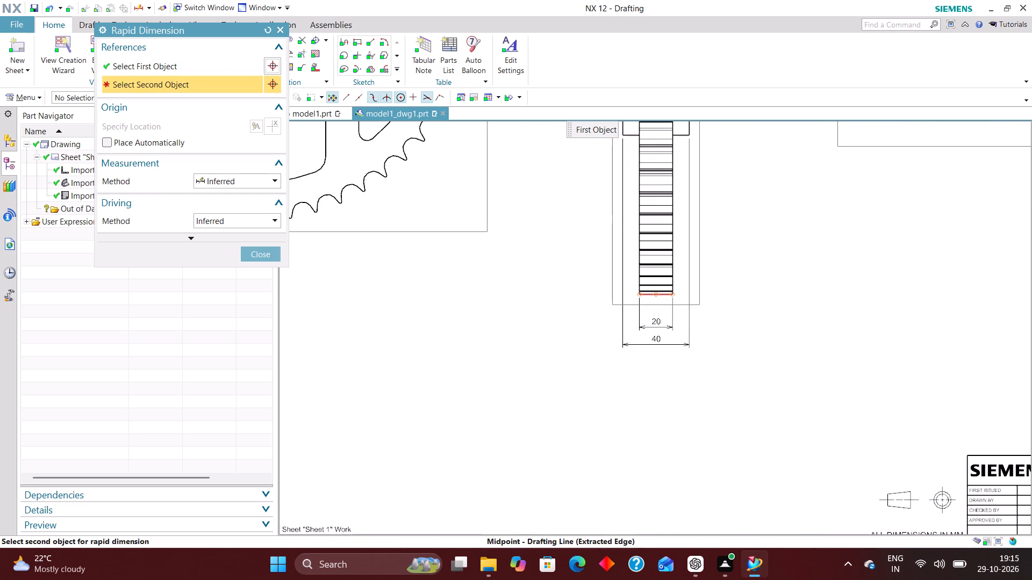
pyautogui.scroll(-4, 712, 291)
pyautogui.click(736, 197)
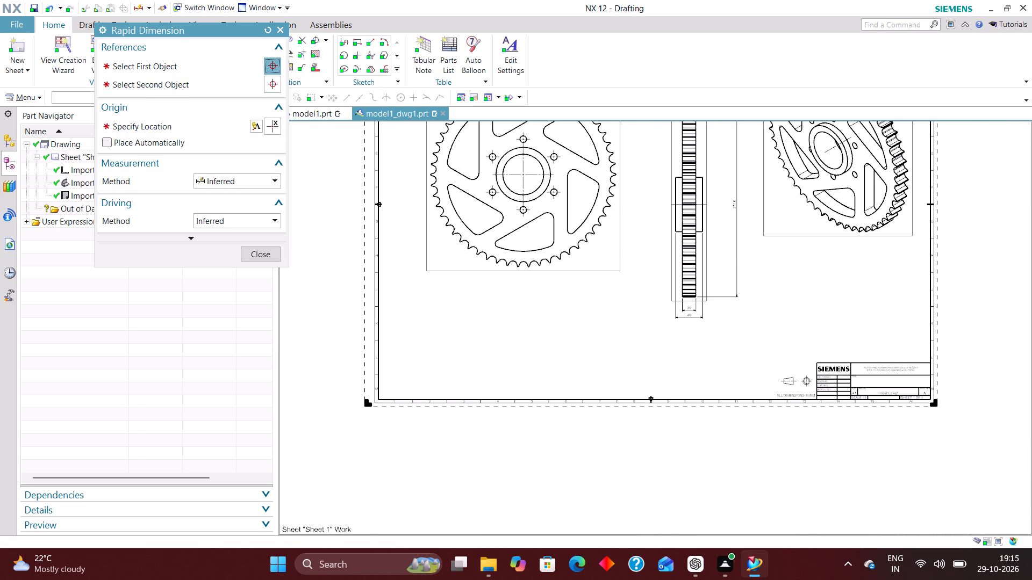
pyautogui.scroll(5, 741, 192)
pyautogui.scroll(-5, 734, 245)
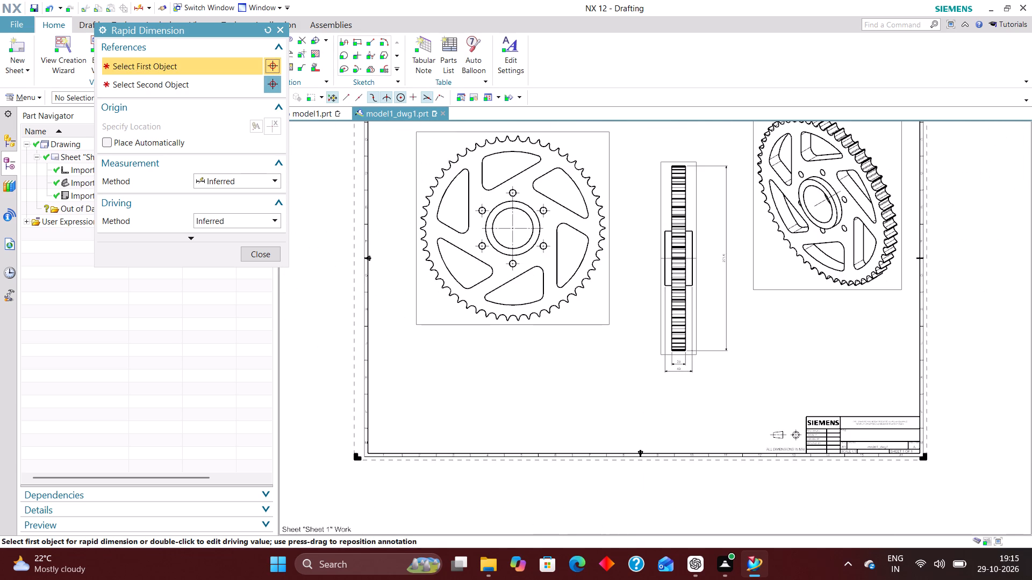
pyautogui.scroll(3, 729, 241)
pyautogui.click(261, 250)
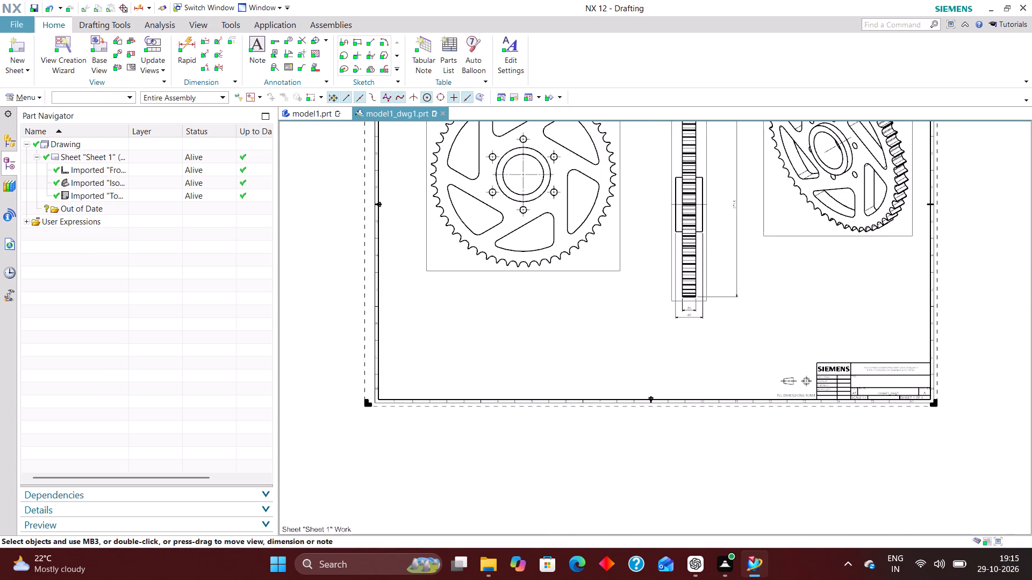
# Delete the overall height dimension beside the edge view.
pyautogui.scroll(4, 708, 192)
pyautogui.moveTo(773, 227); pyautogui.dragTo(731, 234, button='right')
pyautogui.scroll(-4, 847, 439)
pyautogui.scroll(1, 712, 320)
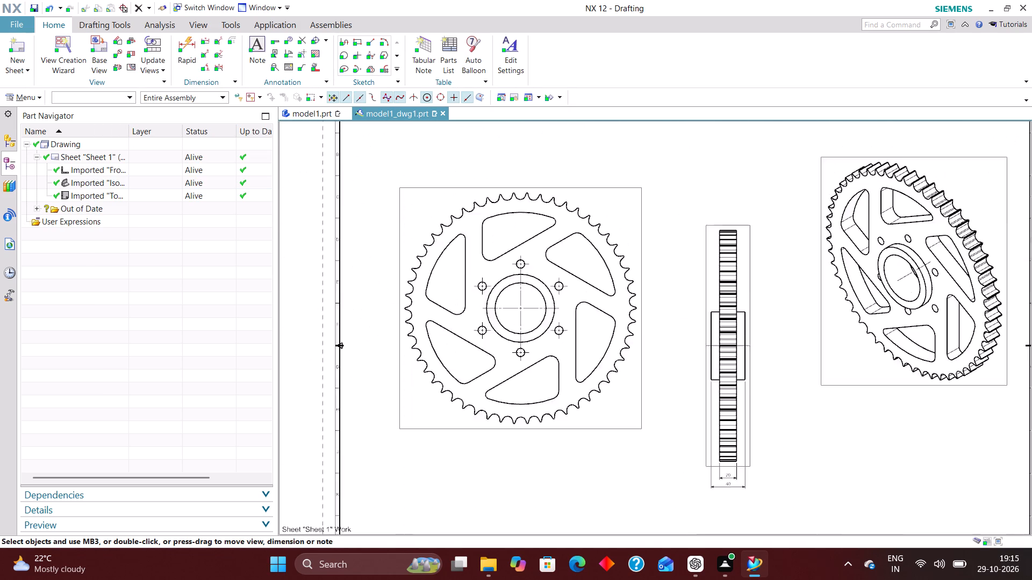
# Add a radial dimension to the outer arc of the uppermost cutout in the front view, placed outside the teeth.
pyautogui.scroll(2, 712, 319)
pyautogui.scroll(-2, 593, 293)
pyautogui.scroll(3, 382, 240)
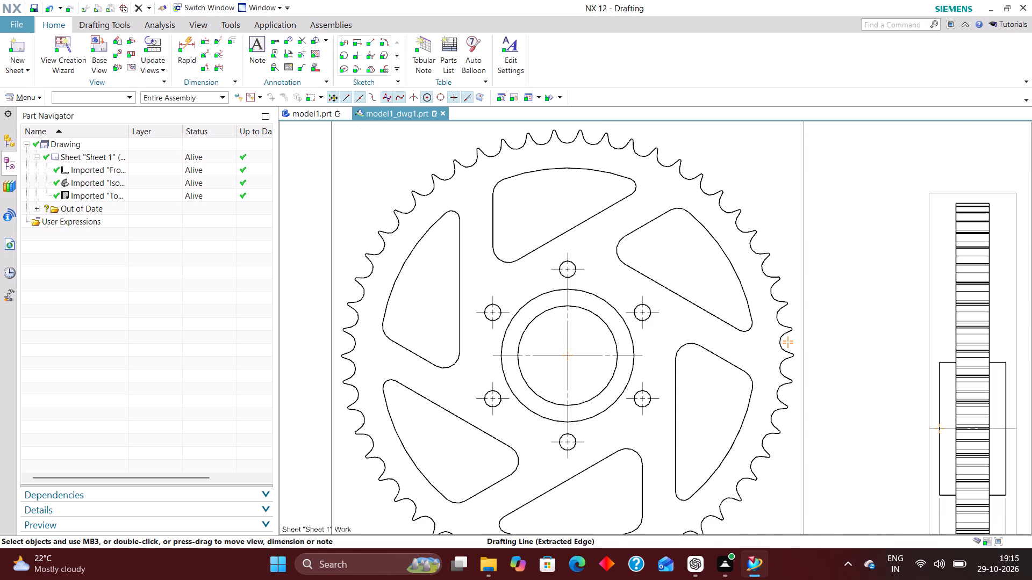
pyautogui.scroll(-2, 421, 256)
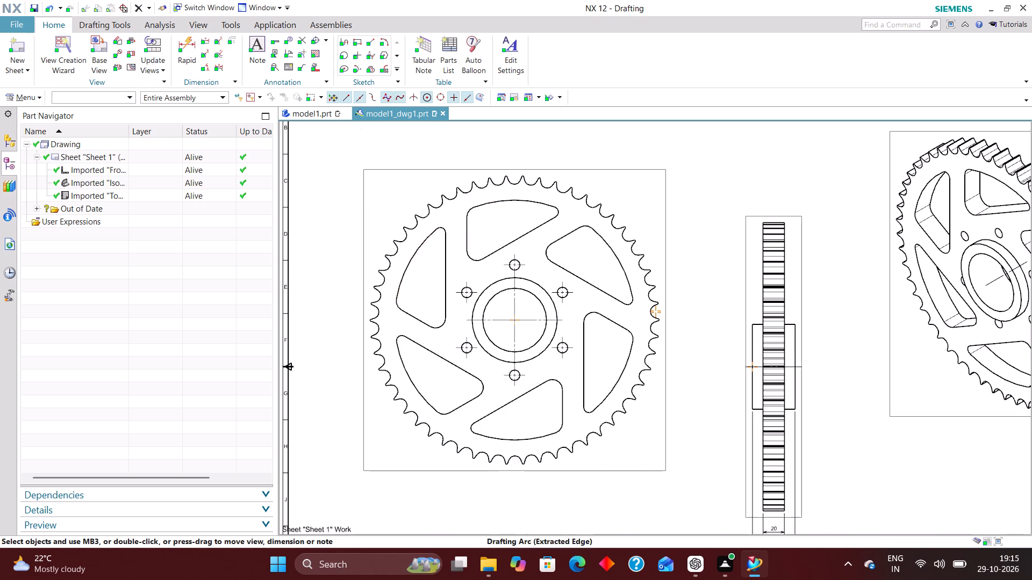
pyautogui.click(187, 45)
pyautogui.click(246, 184)
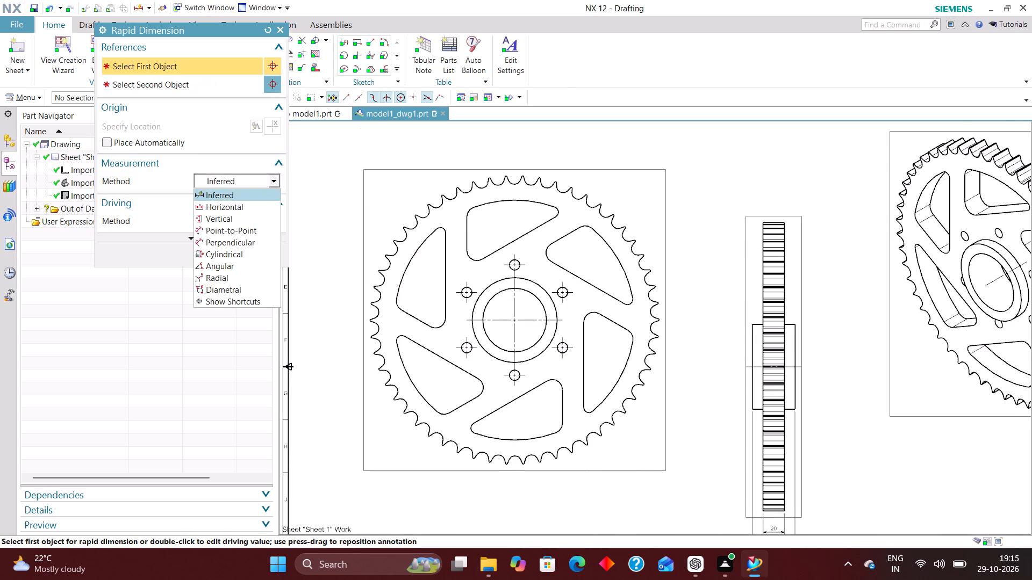
pyautogui.click(241, 279)
pyautogui.click(519, 199)
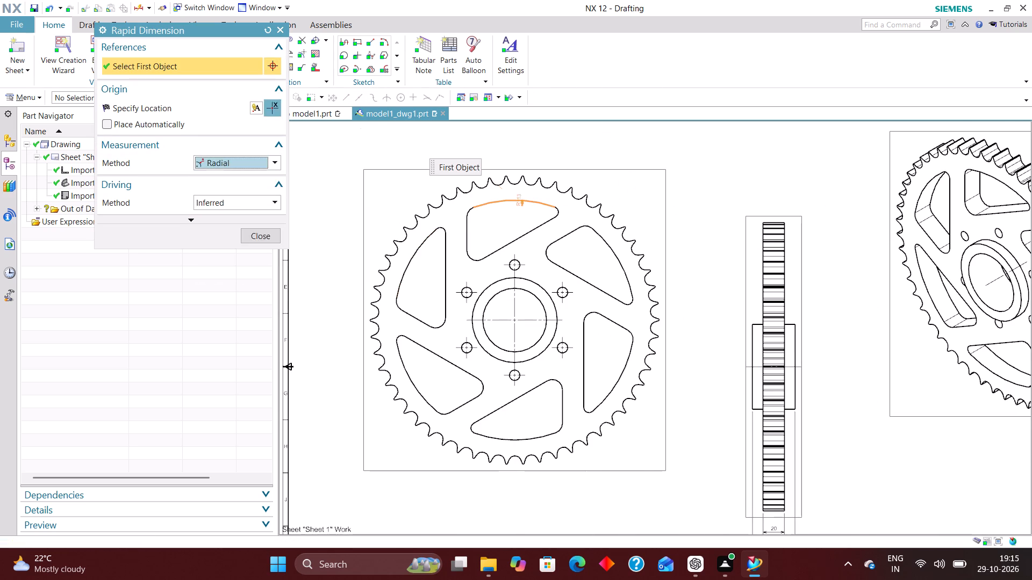
pyautogui.click(715, 178)
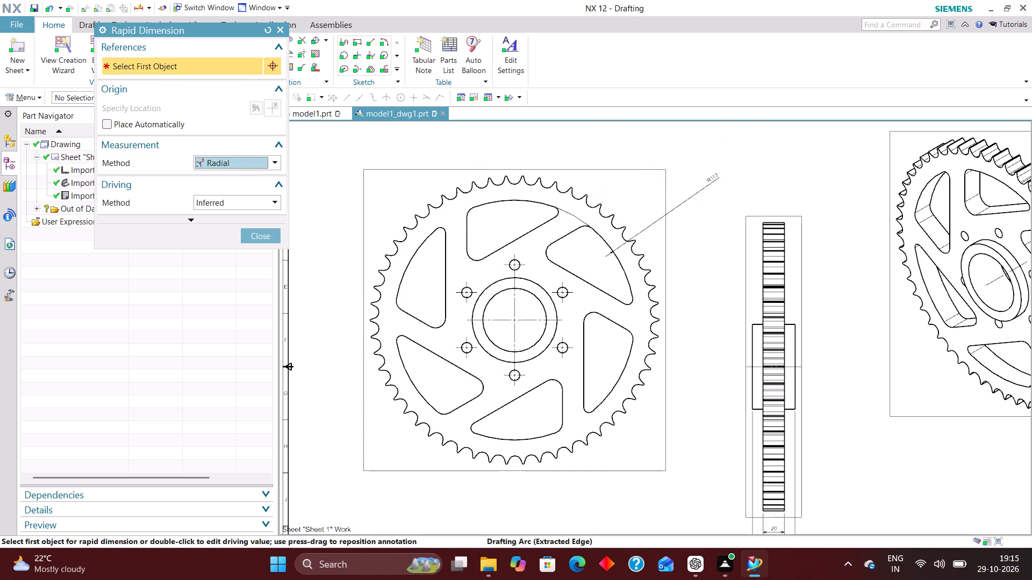
# Add radial dimensions to both arcs of one tooth gap near the bottom of the front view, placed inside the rim.
pyautogui.scroll(3, 454, 455)
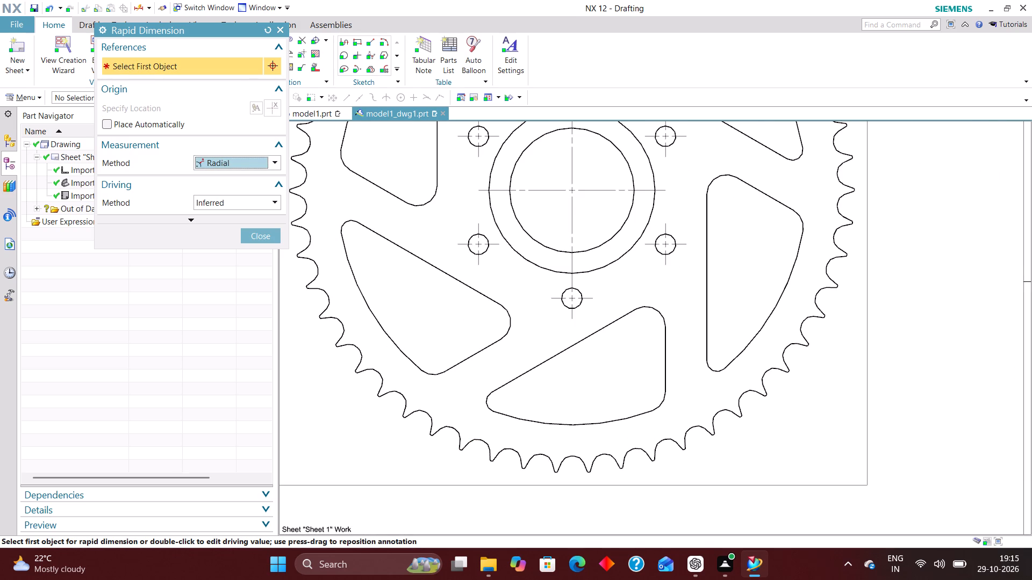
pyautogui.scroll(5, 511, 461)
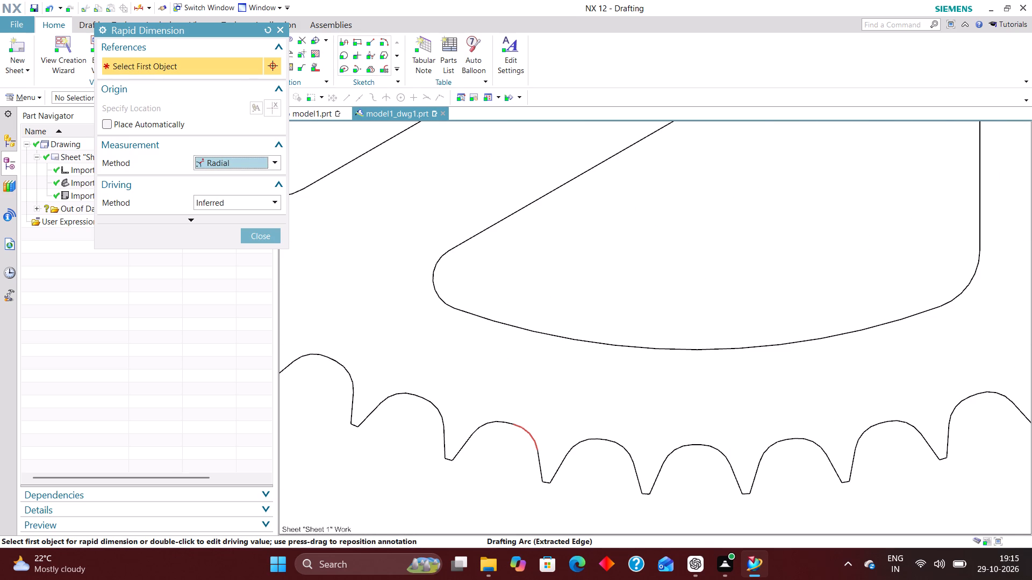
pyautogui.click(524, 430)
pyautogui.click(590, 384)
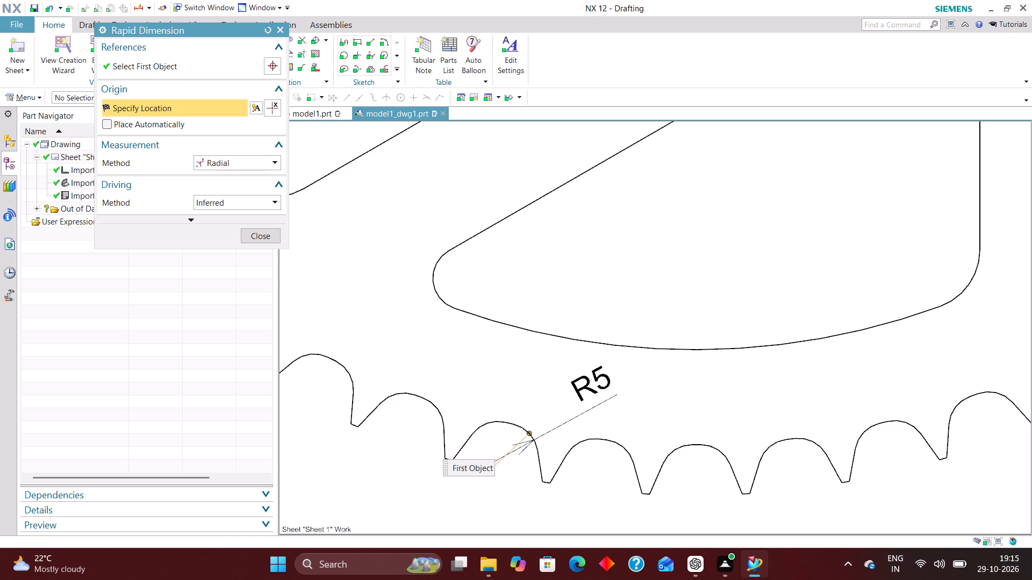
pyautogui.scroll(-3, 487, 398)
pyautogui.click(482, 417)
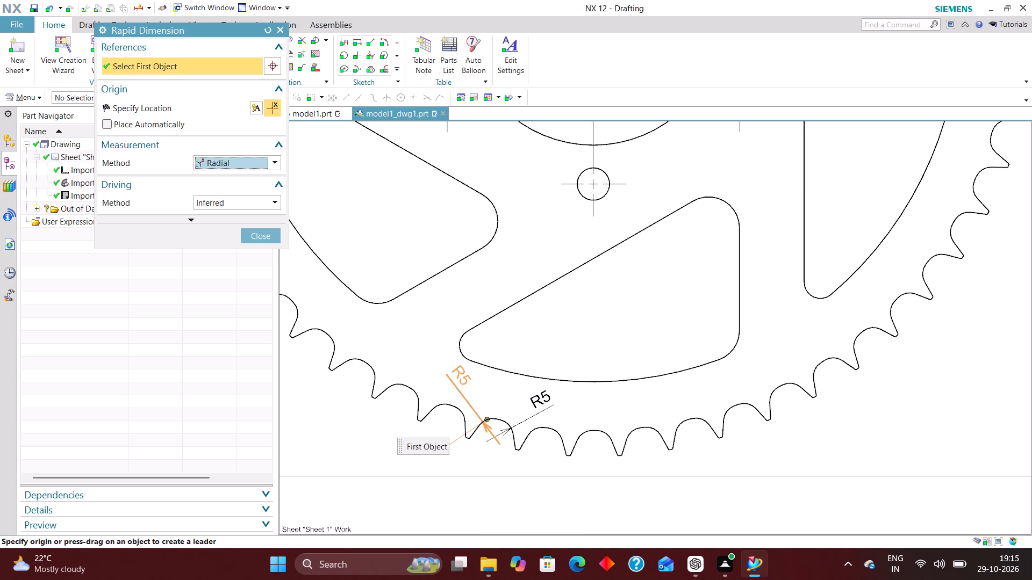
pyautogui.click(458, 371)
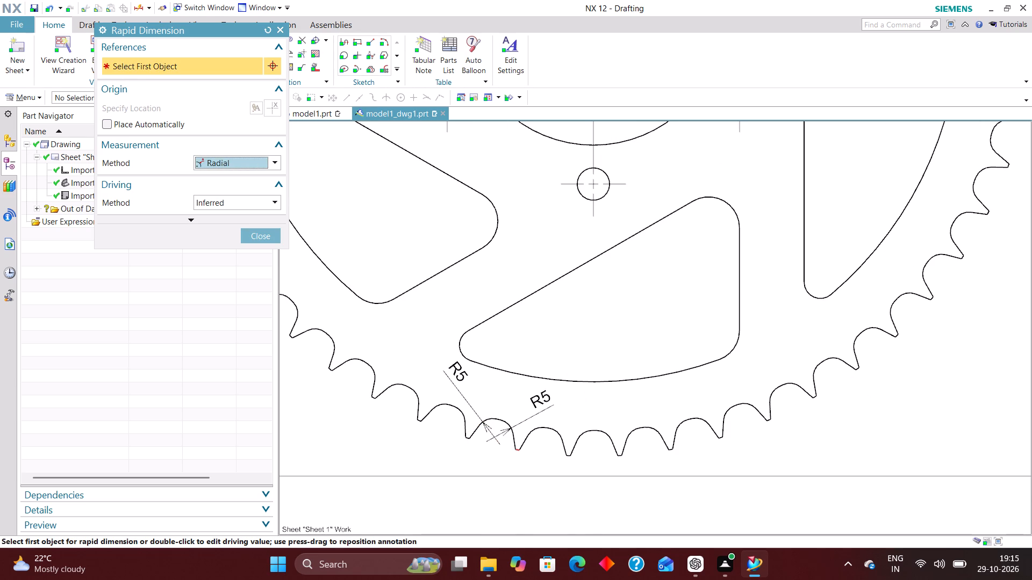
pyautogui.scroll(-3, 484, 488)
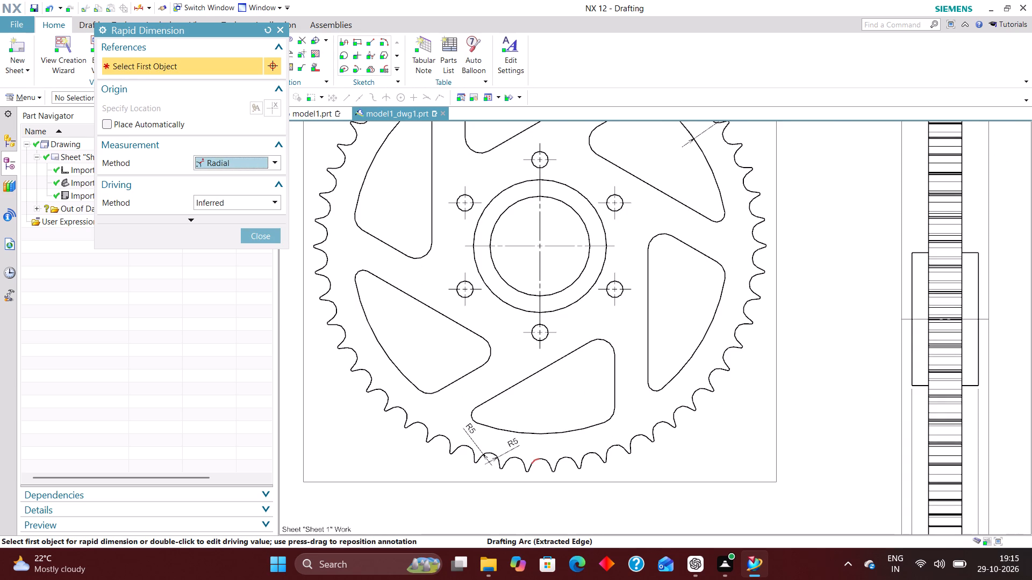
pyautogui.scroll(-1, 533, 469)
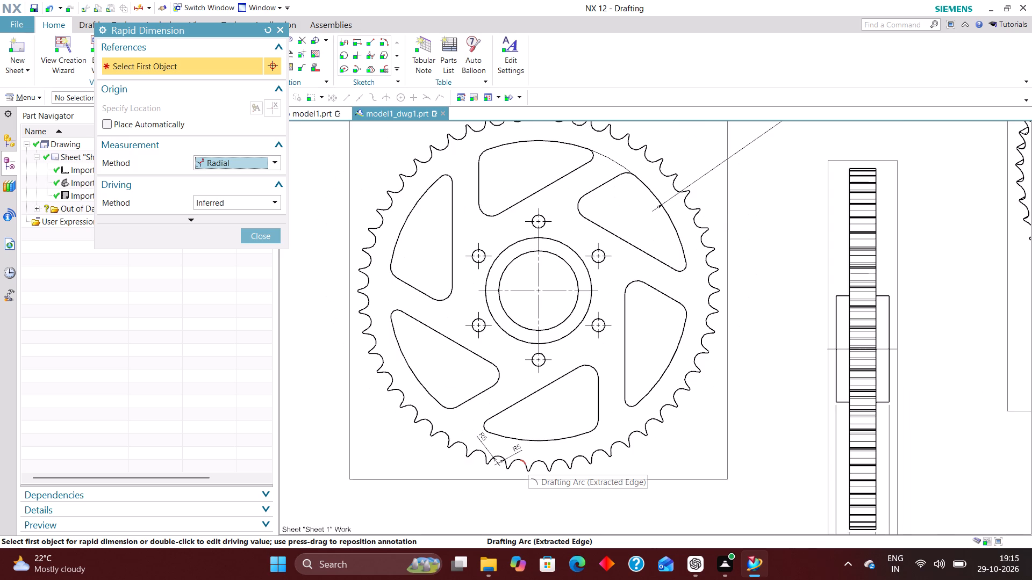
pyautogui.scroll(-1, 525, 467)
pyautogui.scroll(5, 534, 474)
pyautogui.scroll(-4, 519, 477)
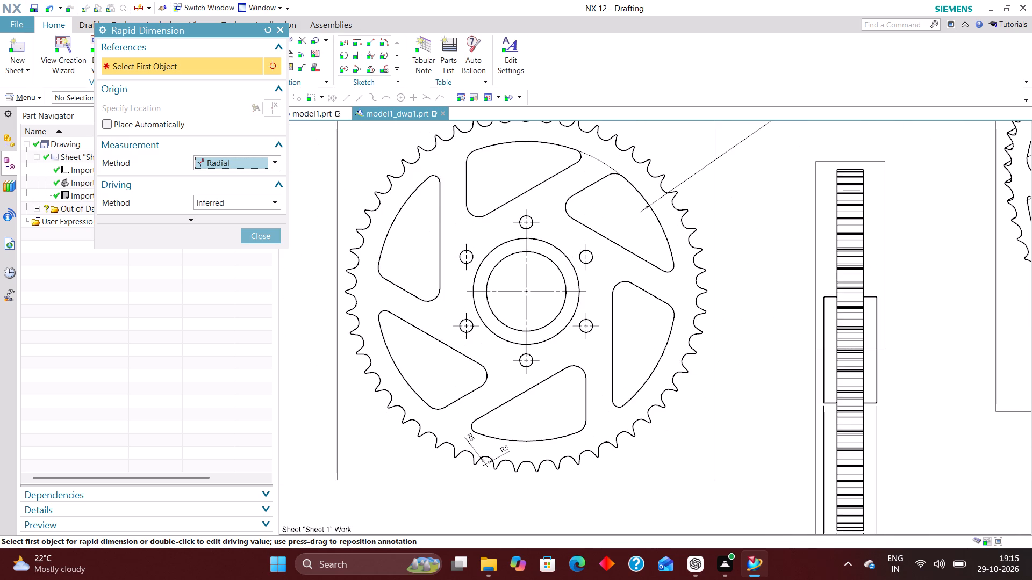
pyautogui.scroll(-2, 517, 368)
pyautogui.scroll(3, 526, 200)
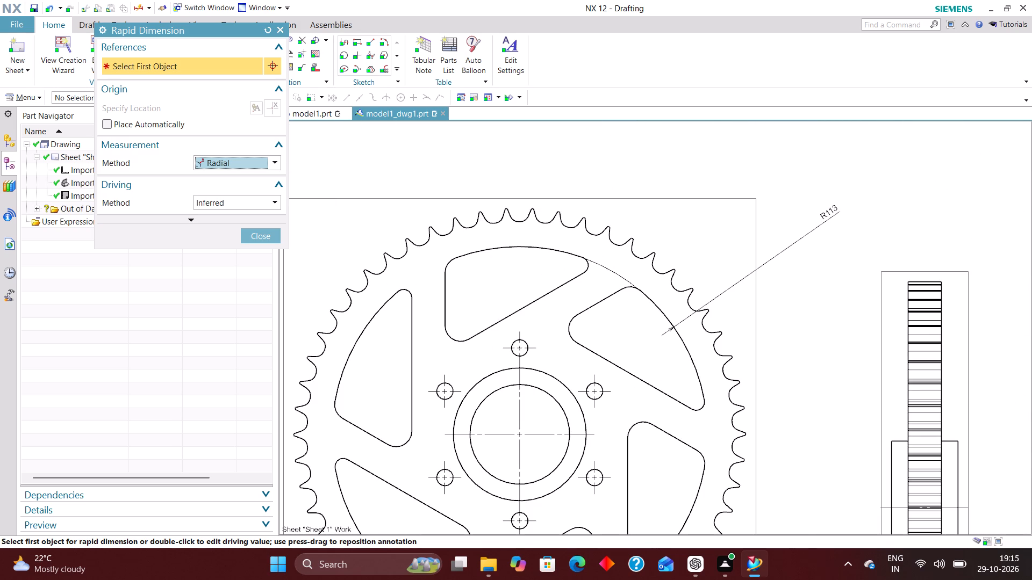
pyautogui.click(269, 238)
# Add an angular dimension between the two straight flanks of a tooth gap at the bottom of the front view, placed below the view.
pyautogui.scroll(-3, 520, 280)
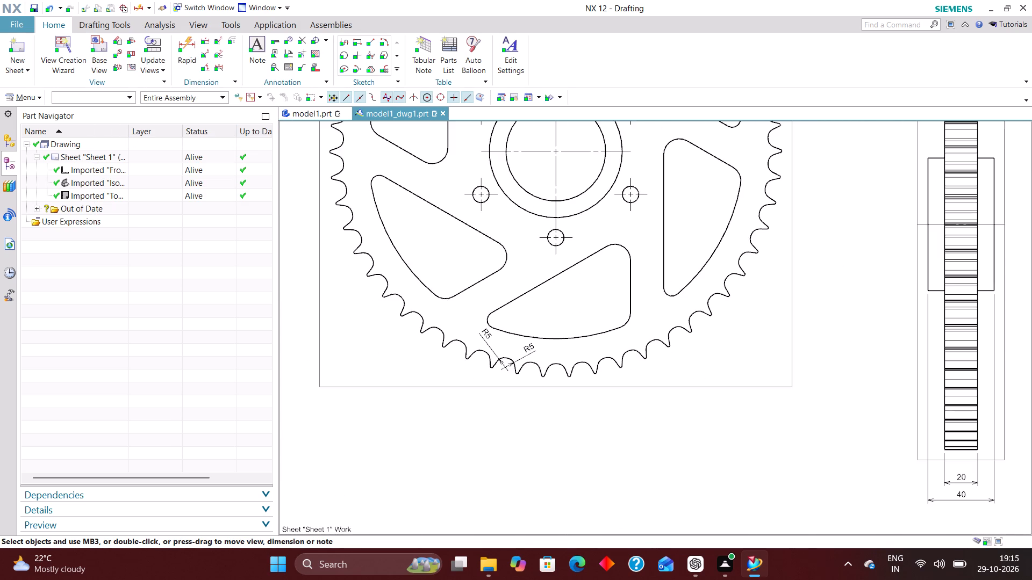
pyautogui.scroll(-3, 520, 334)
pyautogui.scroll(5, 529, 350)
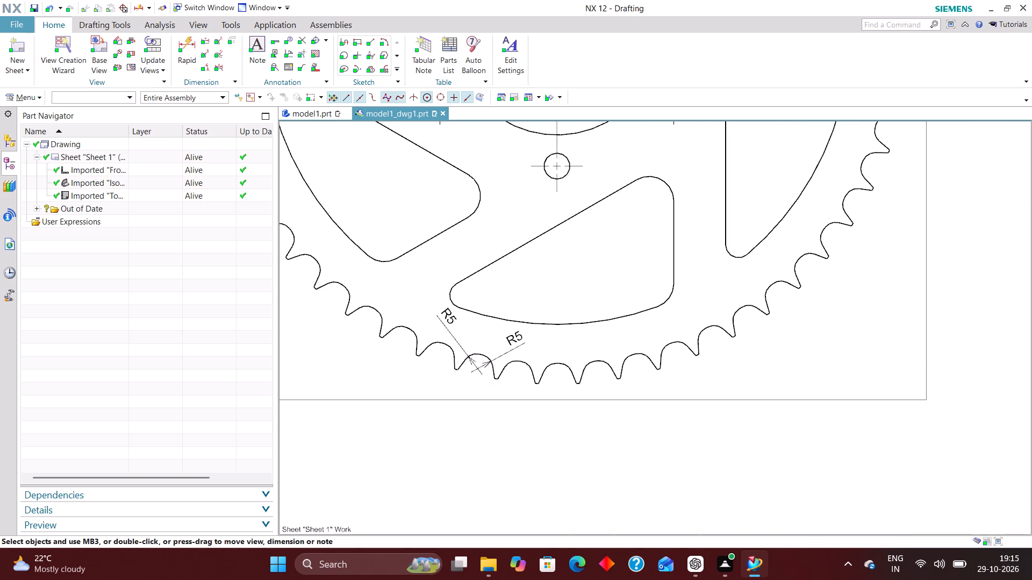
pyautogui.scroll(-2, 526, 330)
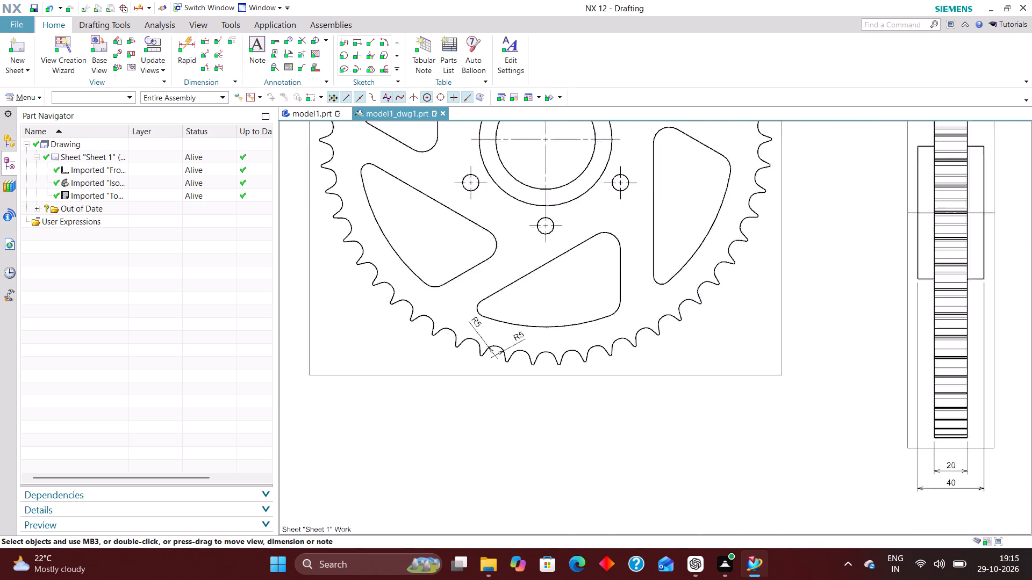
pyautogui.scroll(-3, 526, 336)
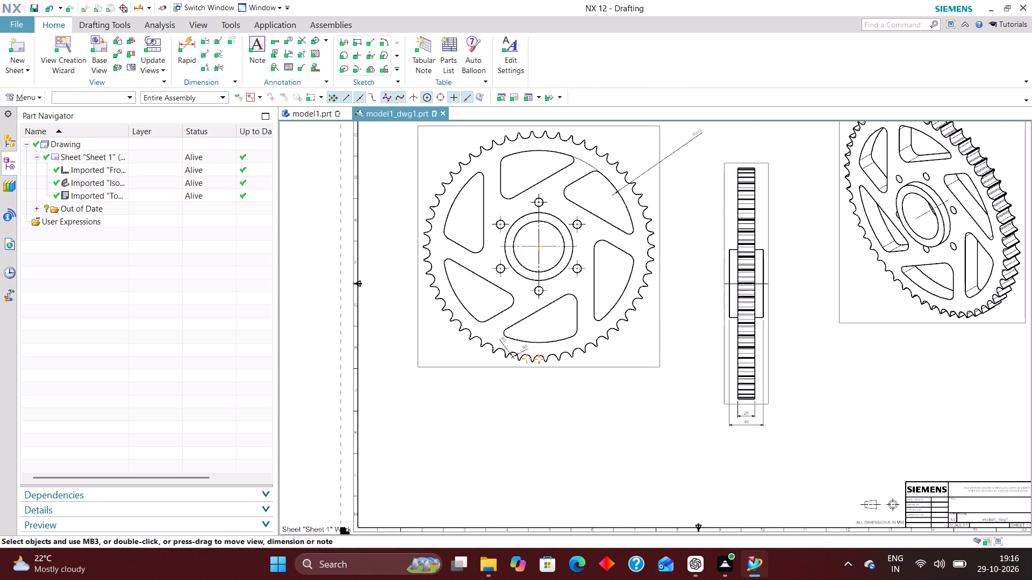
pyautogui.click(189, 44)
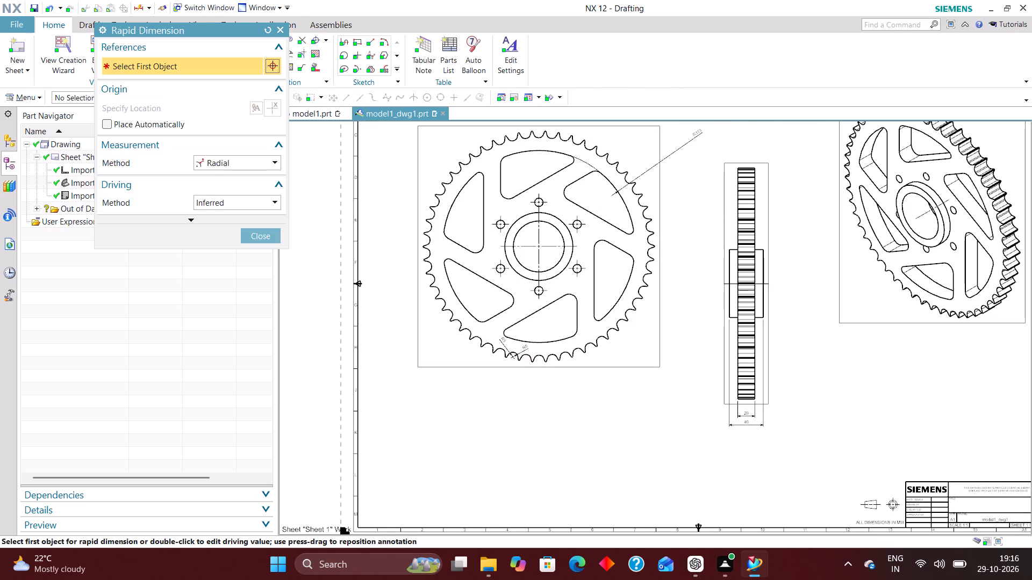
pyautogui.click(231, 166)
pyautogui.click(235, 252)
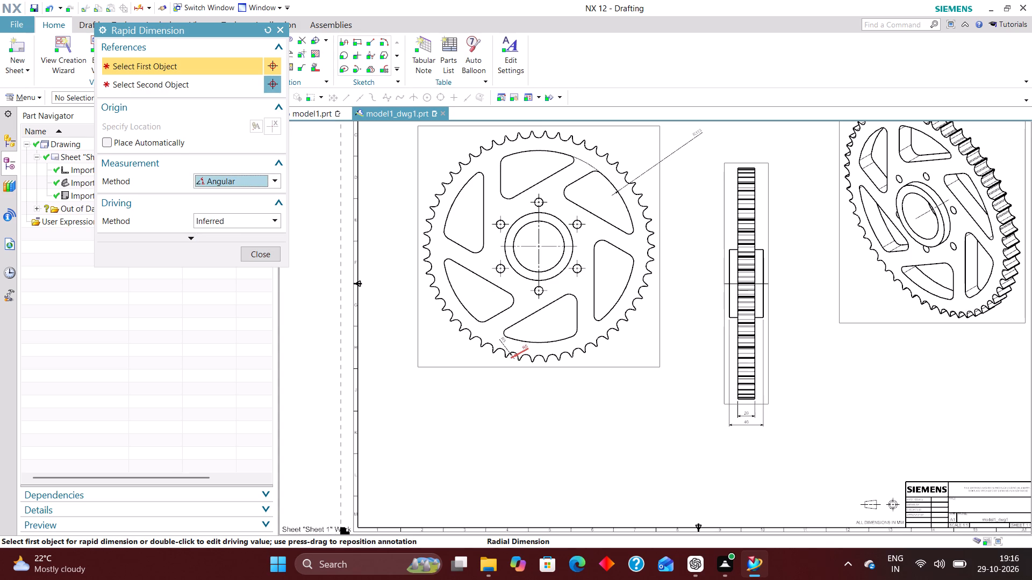
pyautogui.scroll(11, 534, 369)
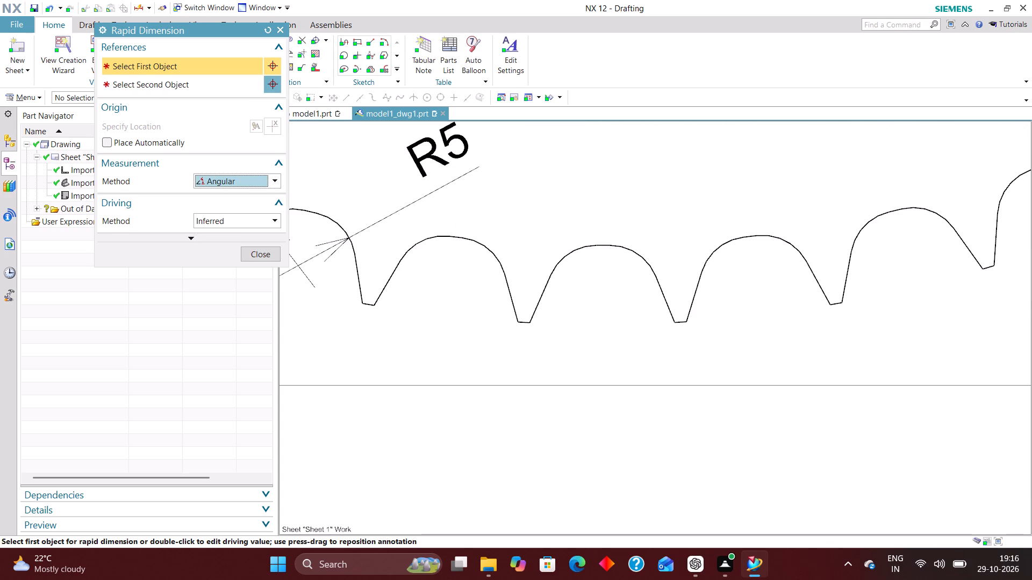
pyautogui.scroll(-4, 566, 355)
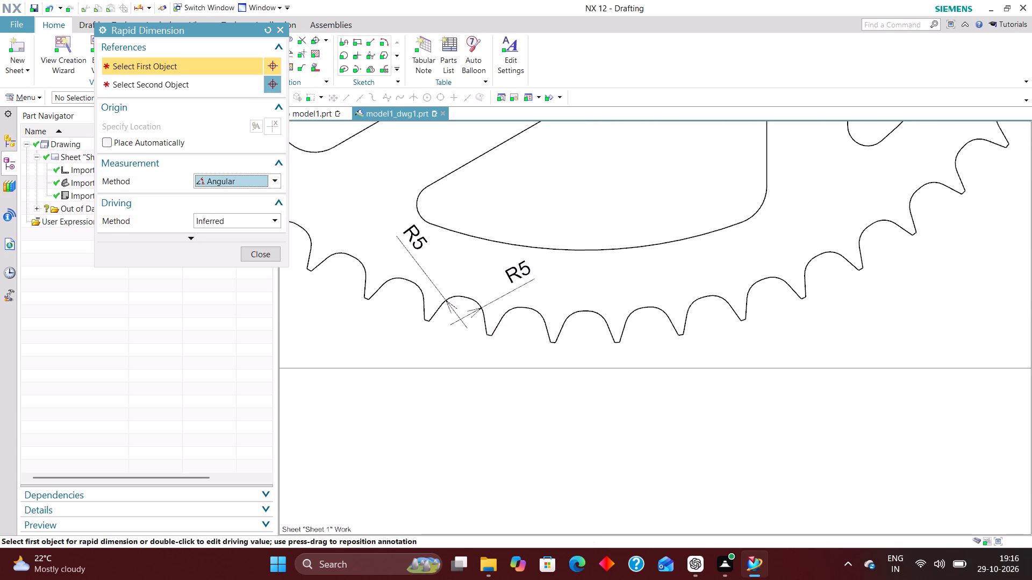
pyautogui.click(496, 328)
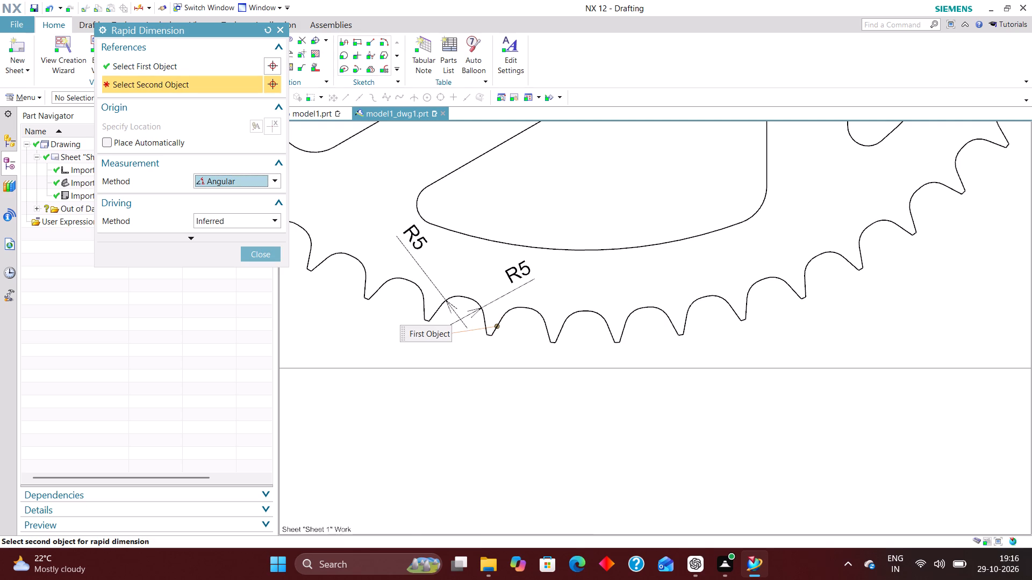
pyautogui.click(547, 327)
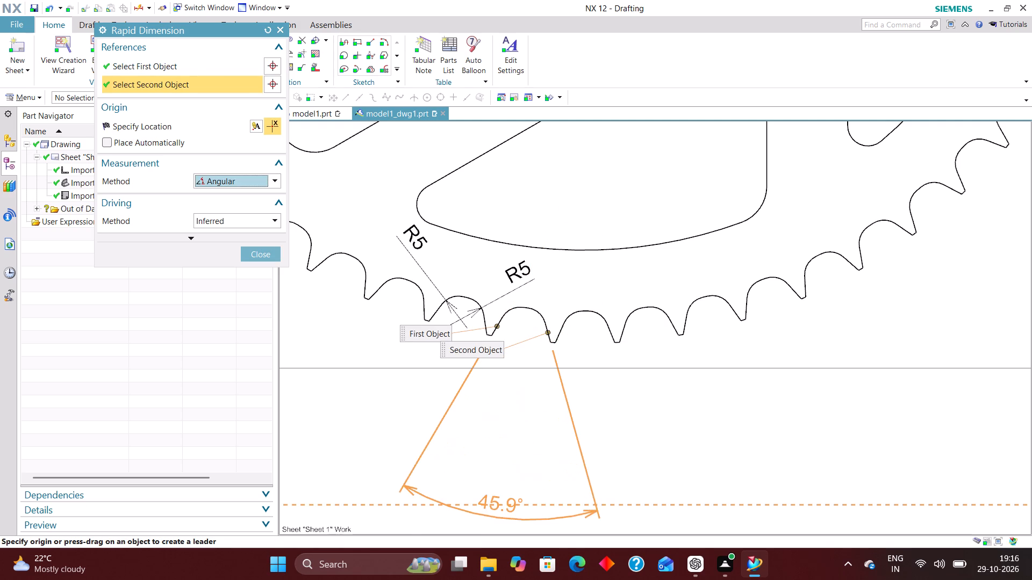
pyautogui.scroll(-5, 547, 461)
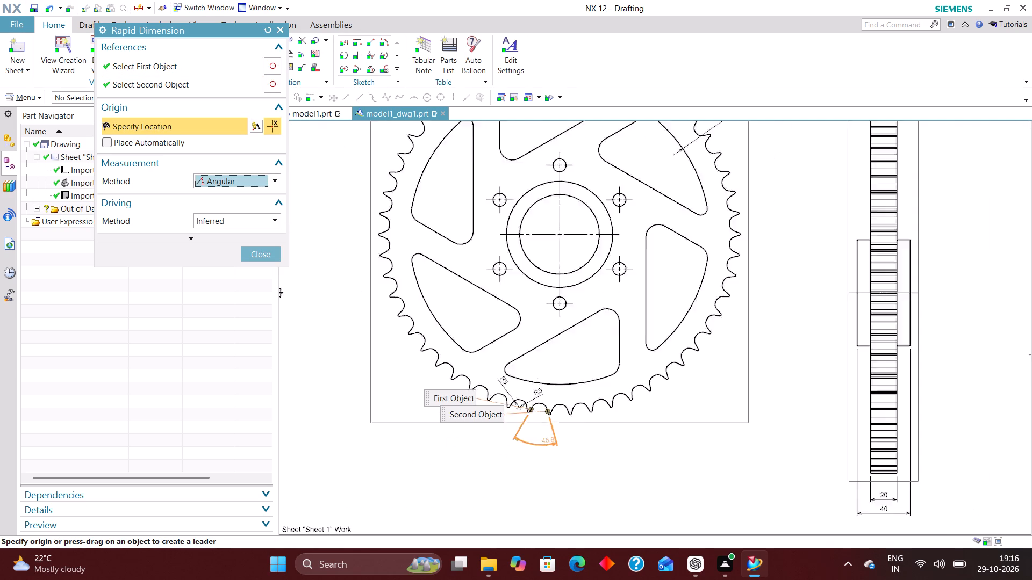
pyautogui.scroll(-2, 549, 440)
pyautogui.scroll(4, 528, 466)
pyautogui.click(547, 502)
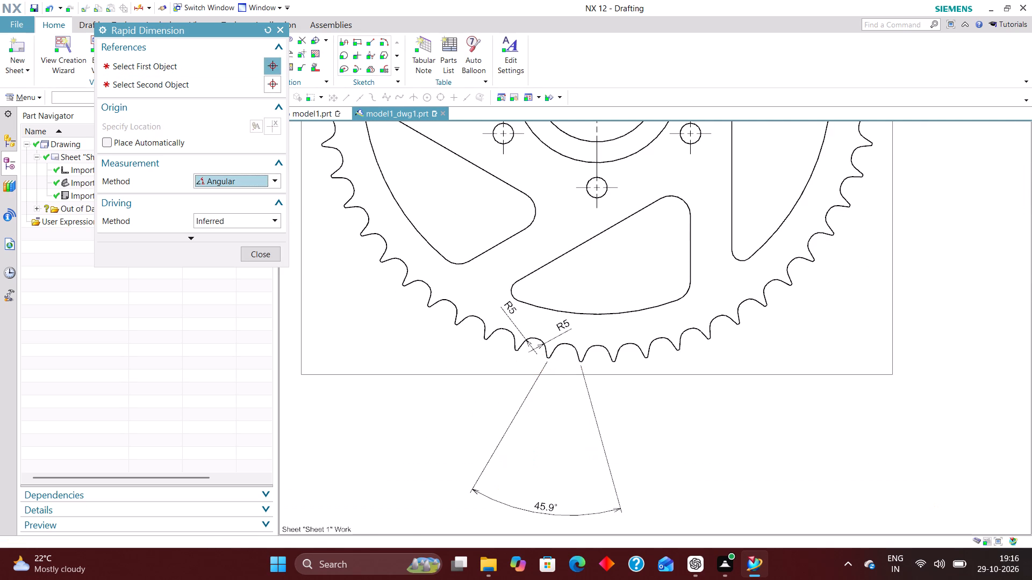
pyautogui.scroll(-1, 474, 445)
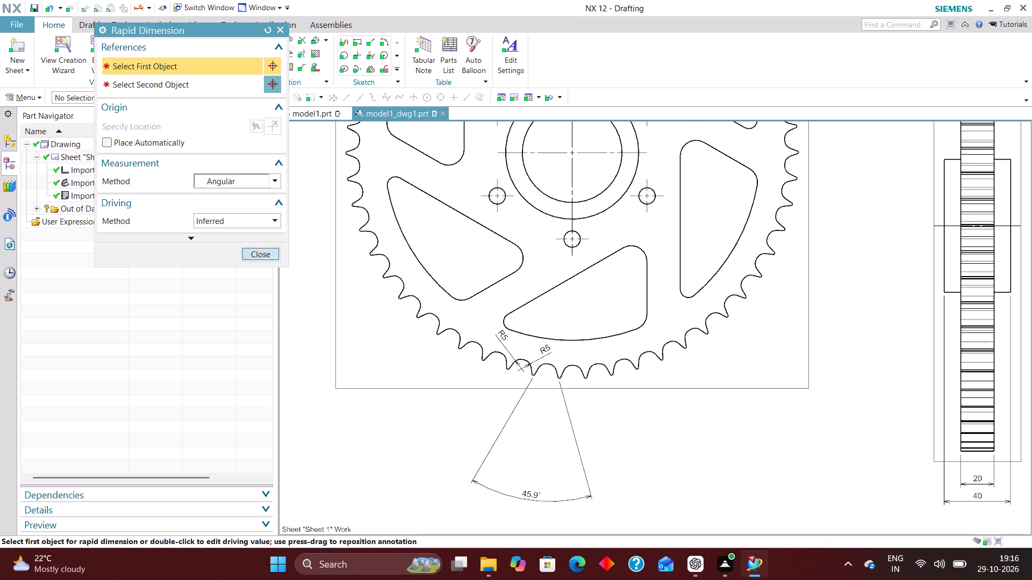
pyautogui.click(258, 255)
# Set the tooth-gap angular dimension's precision to whole degrees, with no decimal places.
pyautogui.doubleClick(550, 513)
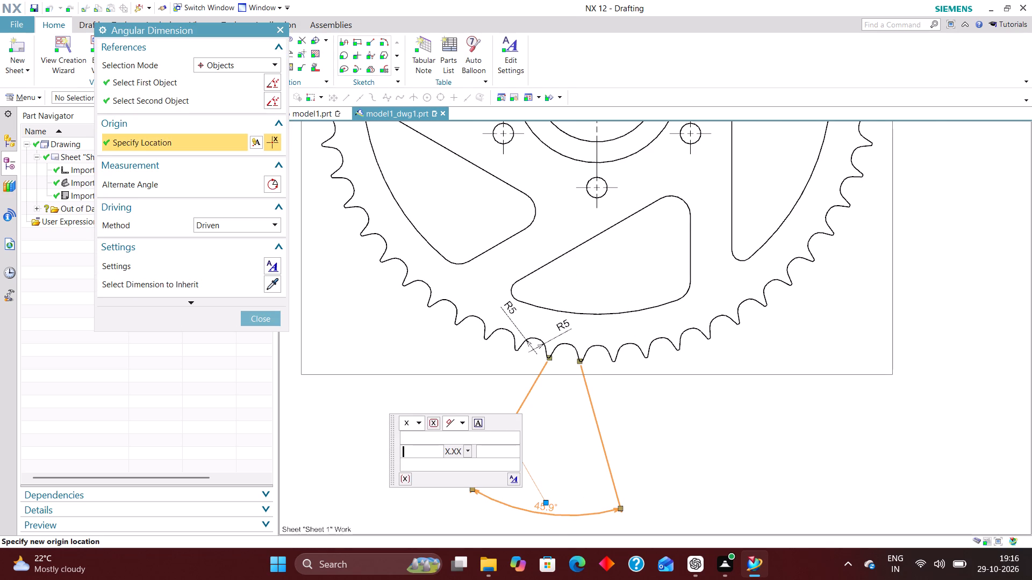
pyautogui.click(470, 453)
pyautogui.click(481, 360)
pyautogui.click(261, 316)
# Move the front view slightly upward on the sheet.
pyautogui.scroll(-3, 565, 478)
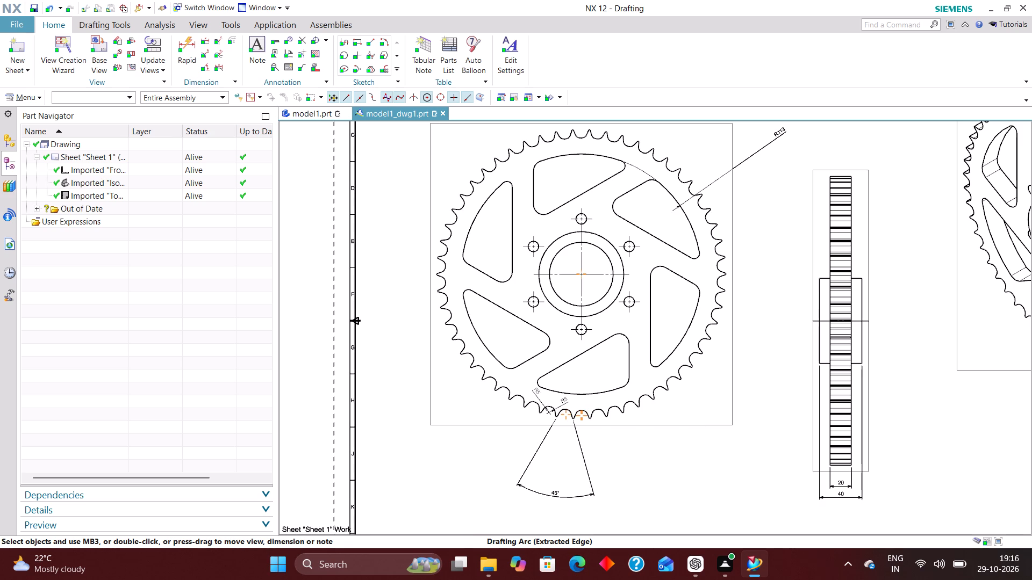
pyautogui.scroll(-2, 555, 456)
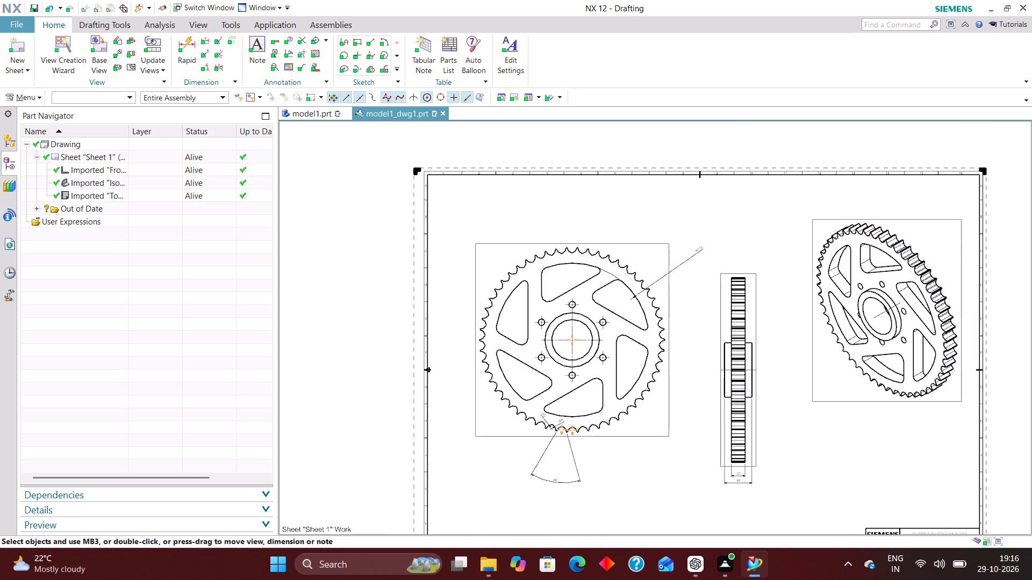
pyautogui.scroll(3, 574, 302)
pyautogui.scroll(-2, 542, 353)
pyautogui.scroll(-1, 570, 179)
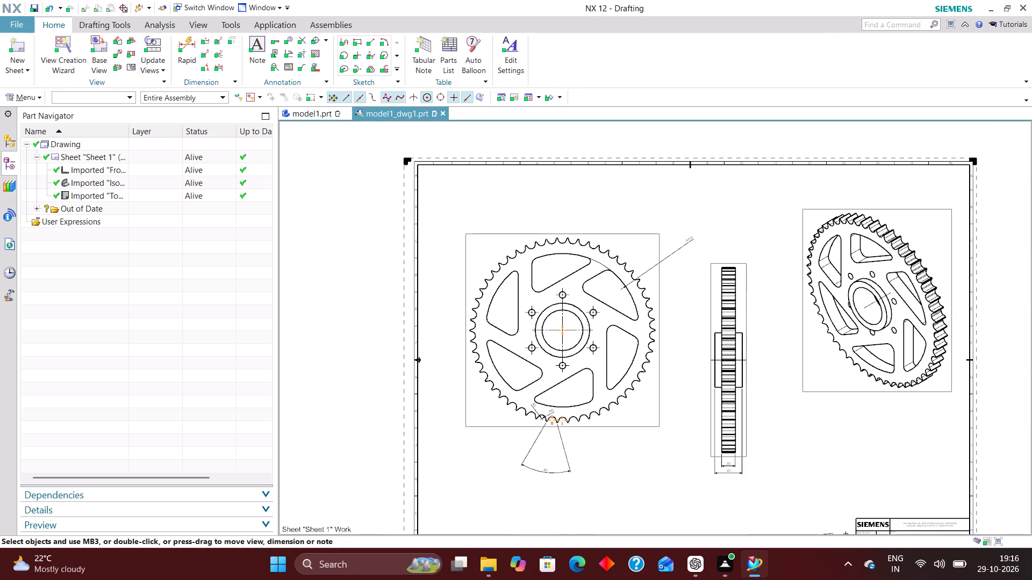
pyautogui.moveTo(521, 224); pyautogui.dragTo(489, 245, button='right')
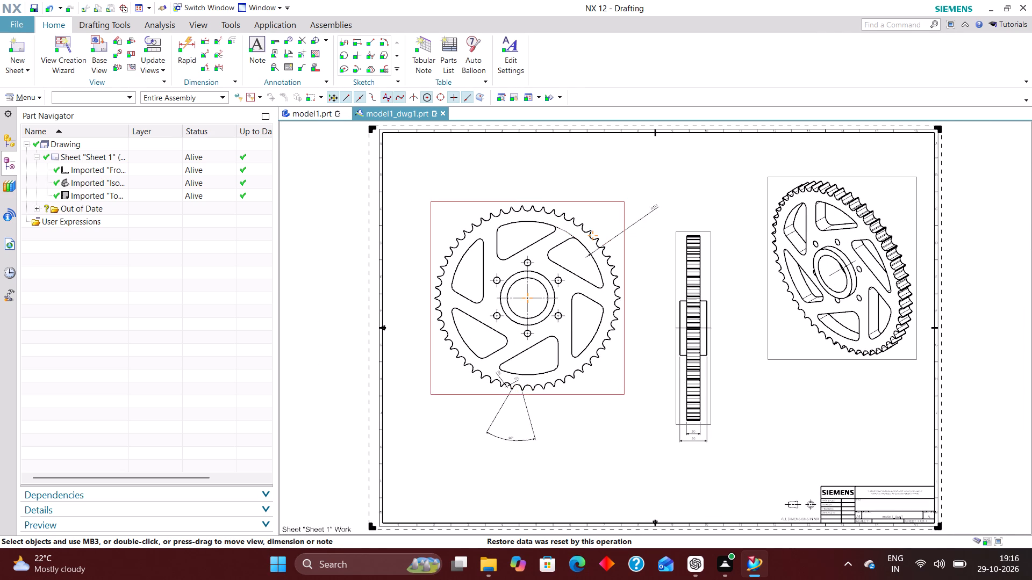
pyautogui.moveTo(606, 198); pyautogui.dragTo(606, 189)
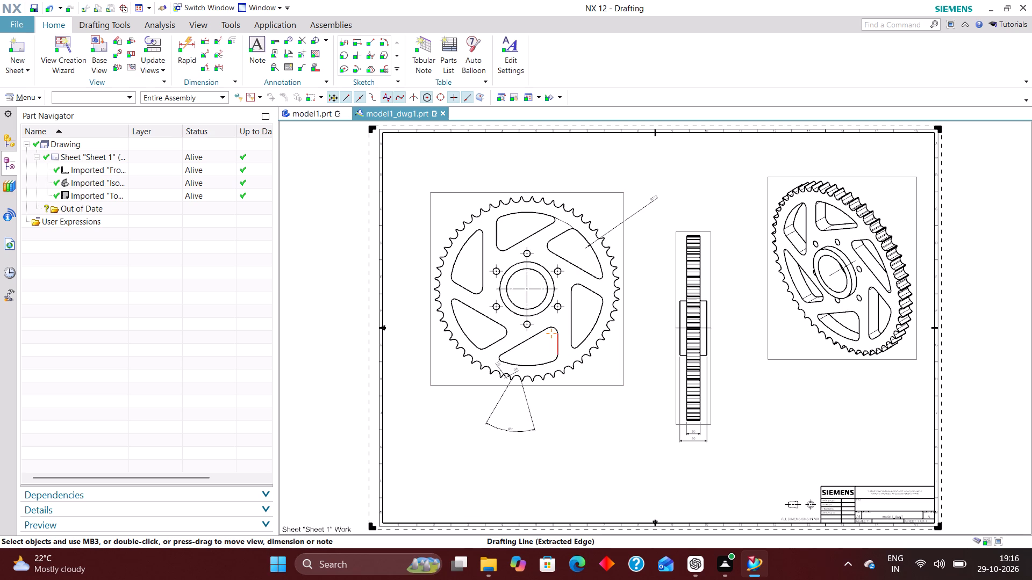
# Move the tooth-gap angular dimension slightly closer to the teeth of the front view.
pyautogui.scroll(3, 517, 427)
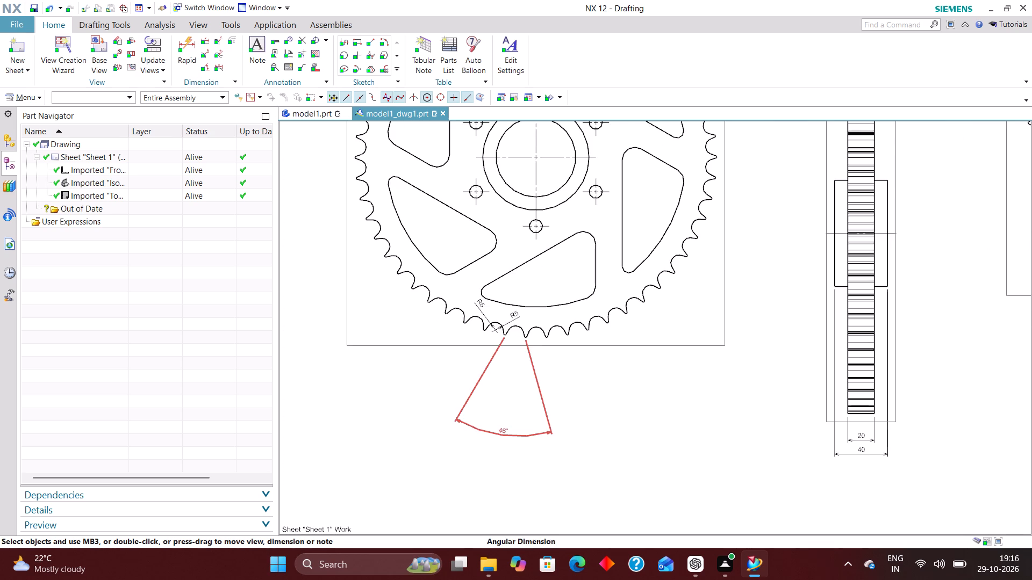
pyautogui.moveTo(501, 433); pyautogui.dragTo(513, 412)
# Reposition the two R5 tooth-gap dimensions closer together inside the rim, clear of the lowest cutout.
pyautogui.scroll(-2, 531, 459)
pyautogui.scroll(5, 515, 367)
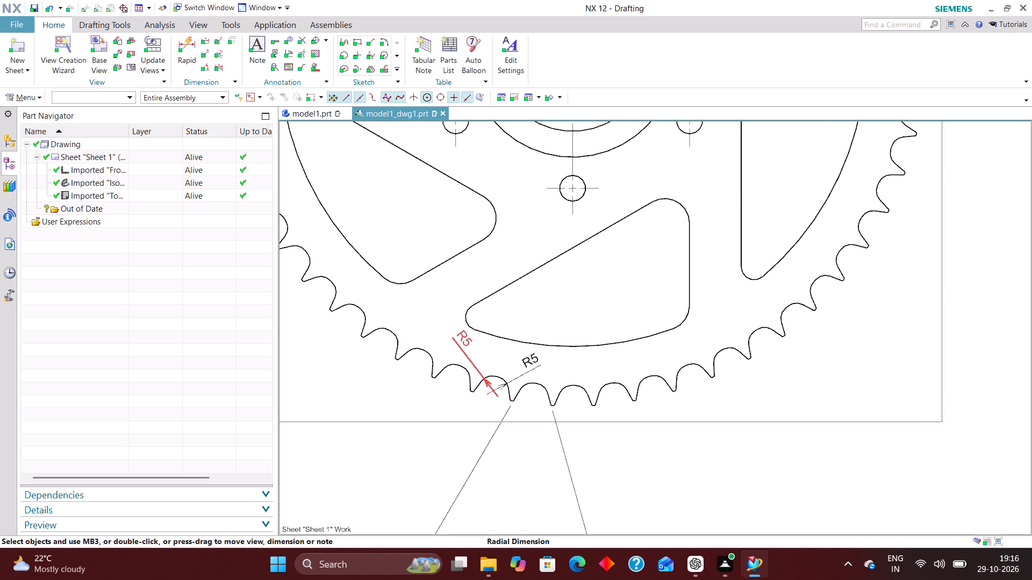
pyautogui.moveTo(461, 343); pyautogui.dragTo(481, 355)
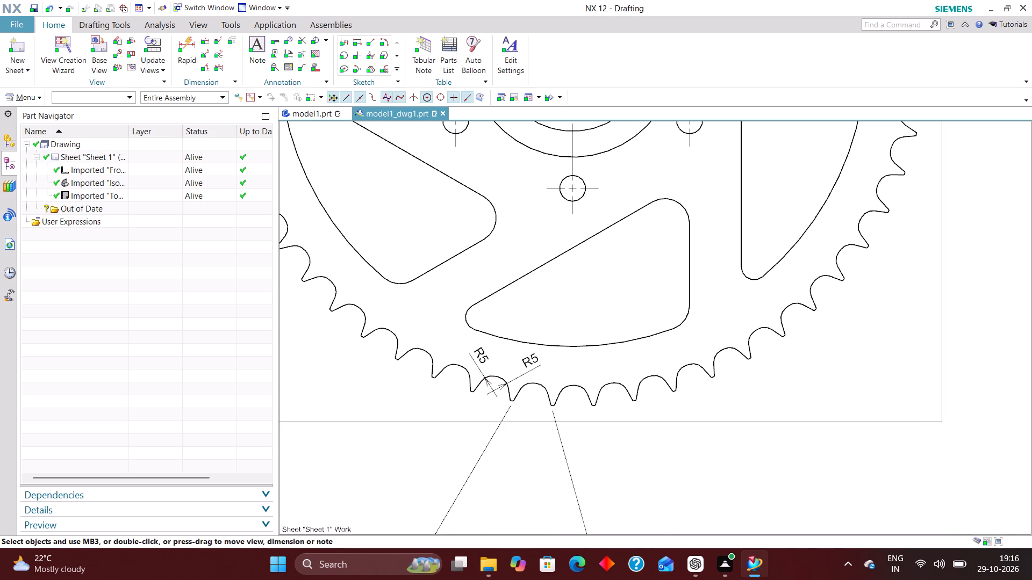
pyautogui.moveTo(534, 354); pyautogui.dragTo(518, 353)
pyautogui.scroll(-2, 519, 378)
pyautogui.scroll(5, 515, 361)
pyautogui.moveTo(523, 360); pyautogui.dragTo(511, 374)
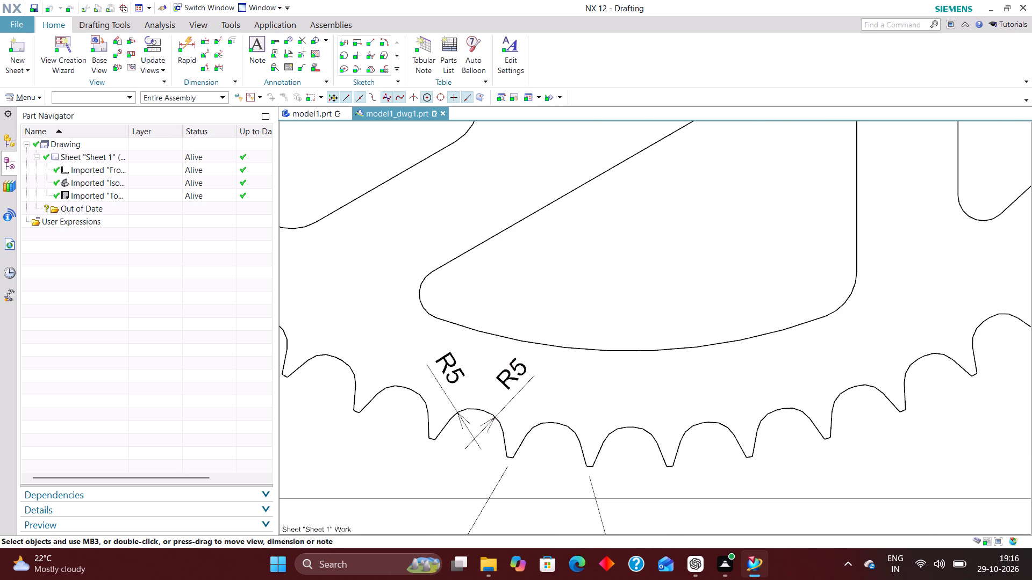
# Move the R113 cutout dimension directly above the front view, with its nearly vertical leader pointing to the uppermost cutout's outer arc.
pyautogui.scroll(-6, 534, 392)
pyautogui.scroll(1, 570, 446)
pyautogui.scroll(-3, 500, 373)
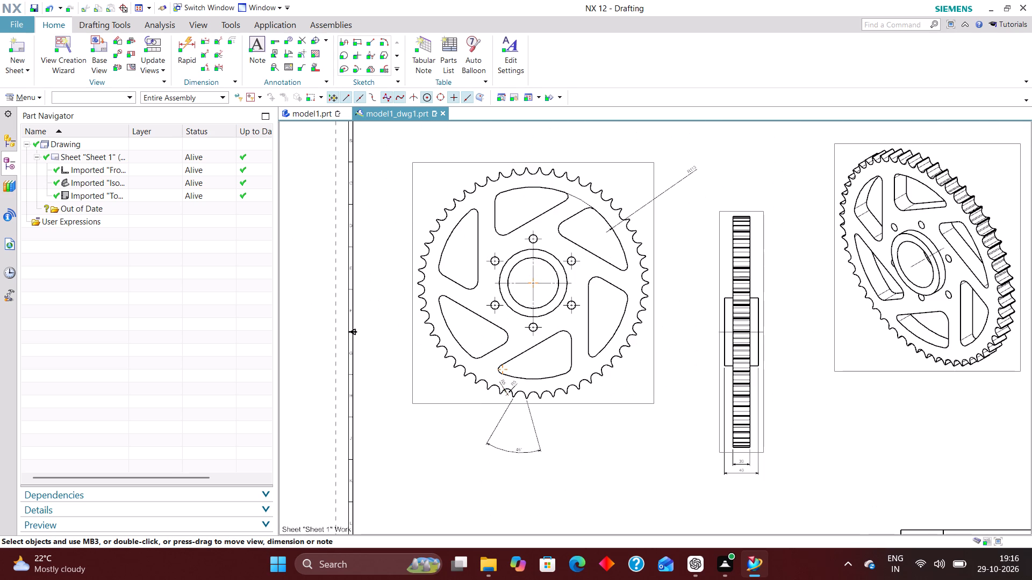
pyautogui.moveTo(386, 227); pyautogui.dragTo(314, 315, button='right')
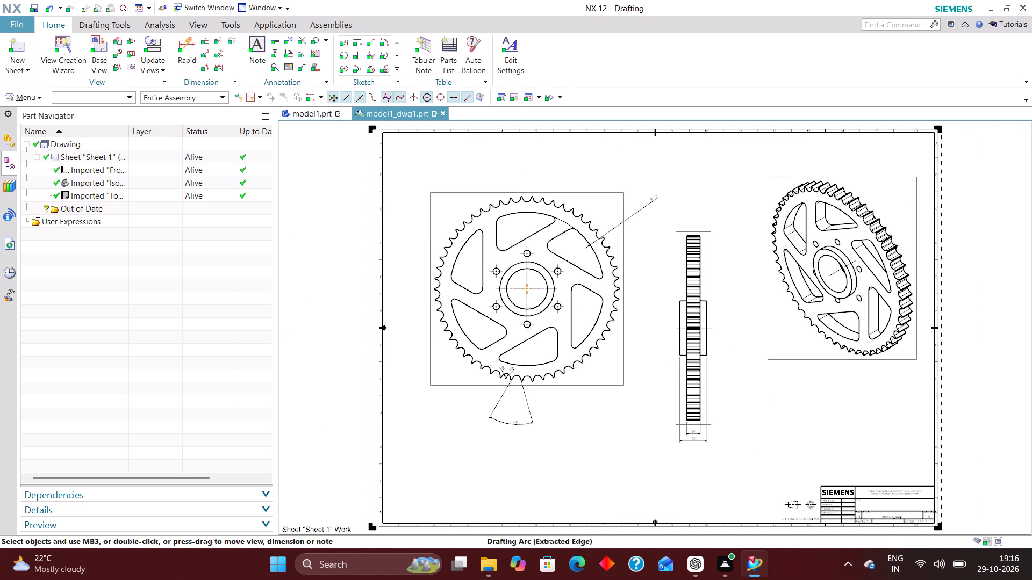
pyautogui.scroll(4, 582, 370)
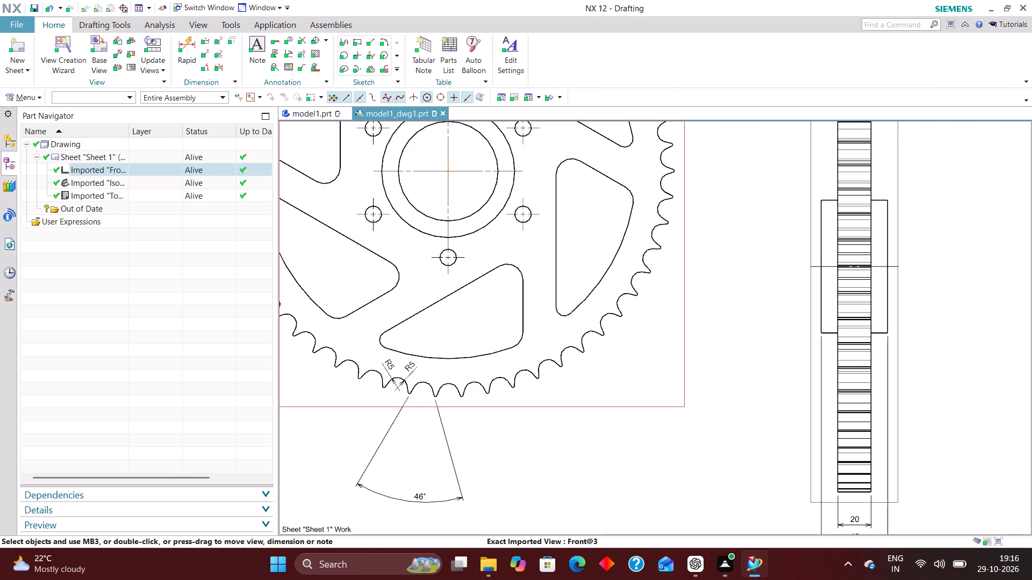
pyautogui.scroll(-1, 596, 422)
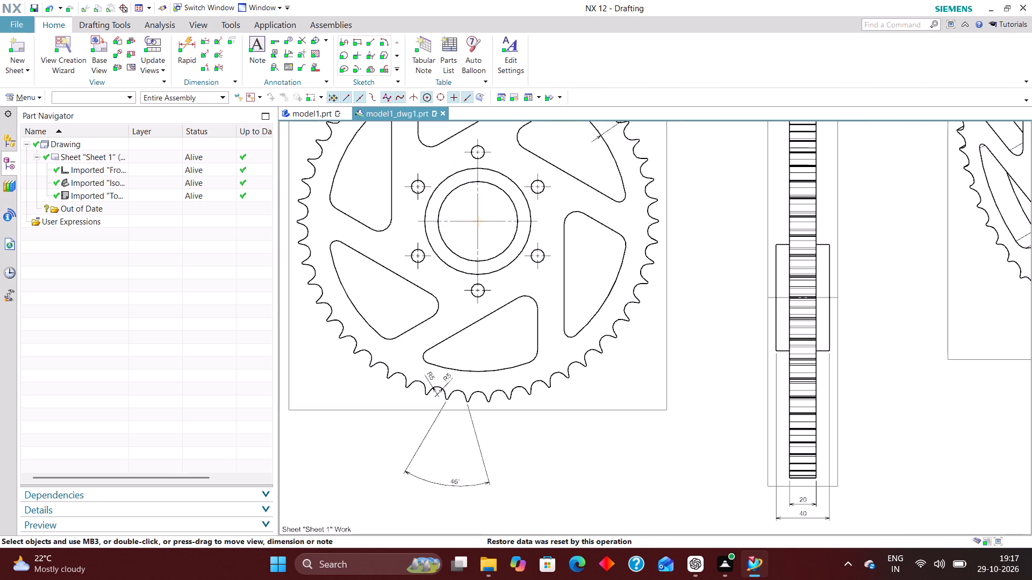
pyautogui.scroll(-2, 598, 421)
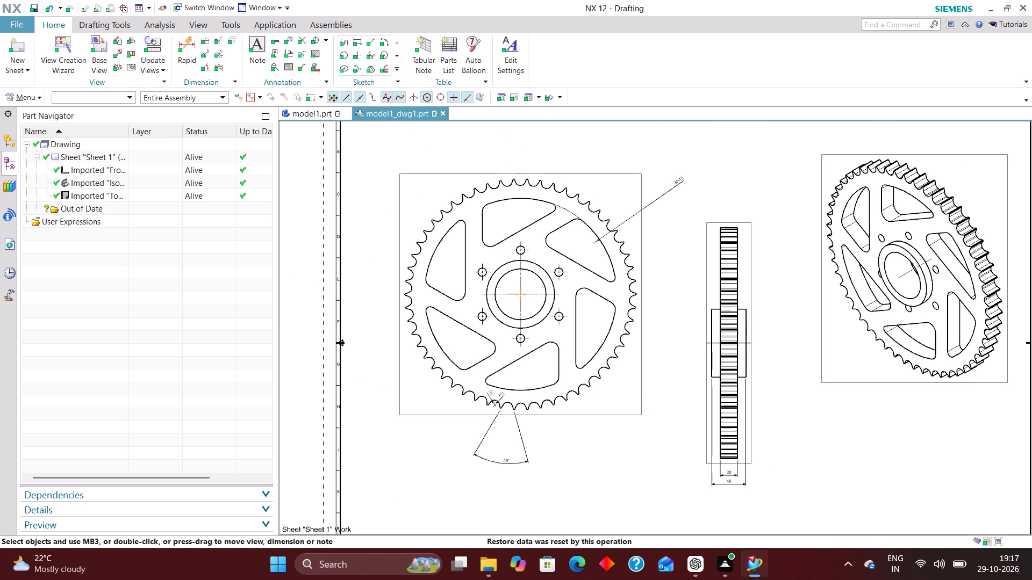
pyautogui.scroll(4, 575, 210)
pyautogui.scroll(-4, 612, 323)
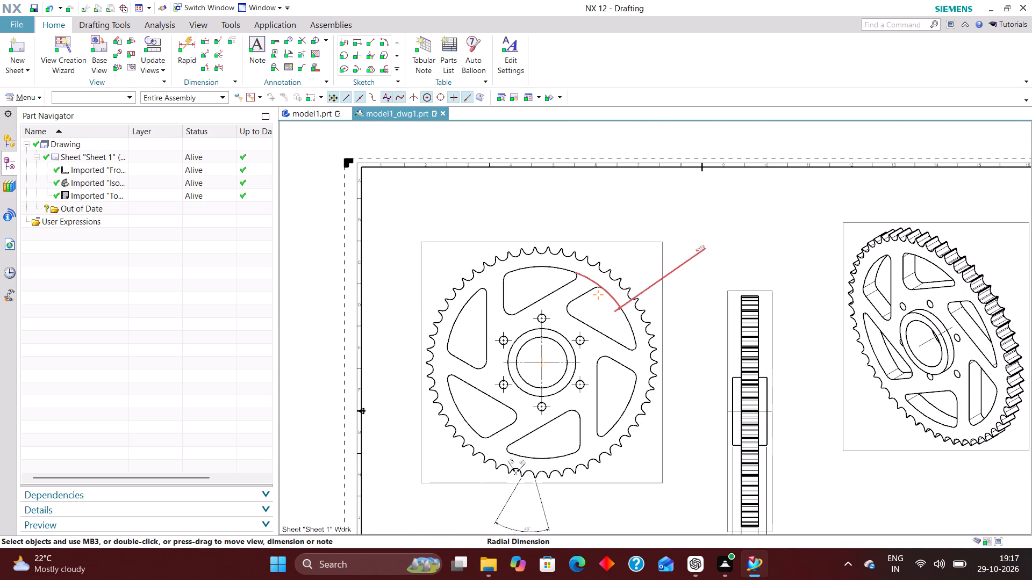
pyautogui.moveTo(703, 248); pyautogui.dragTo(533, 221)
pyautogui.scroll(3, 560, 248)
pyautogui.scroll(-3, 551, 233)
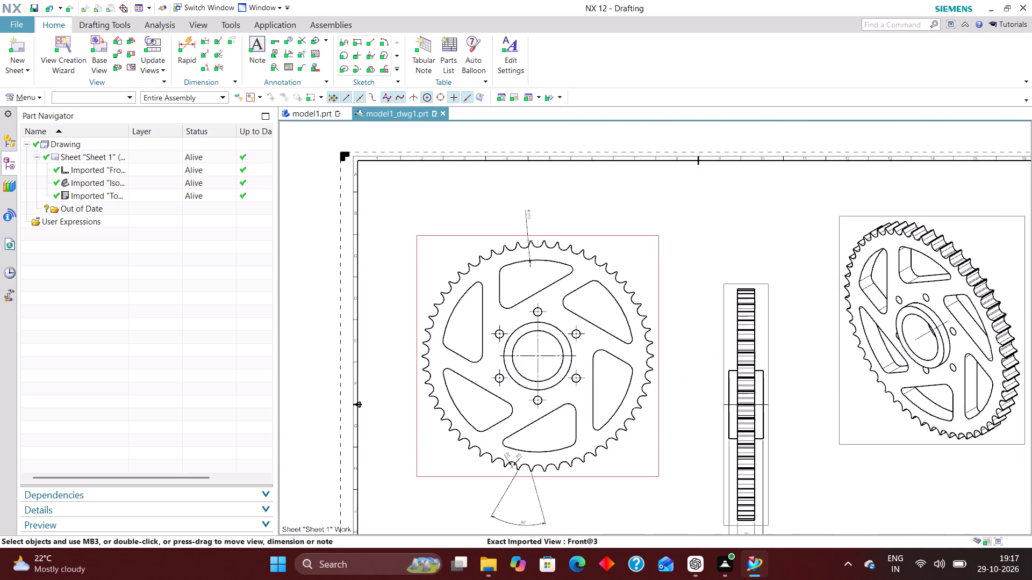
pyautogui.scroll(3, 541, 235)
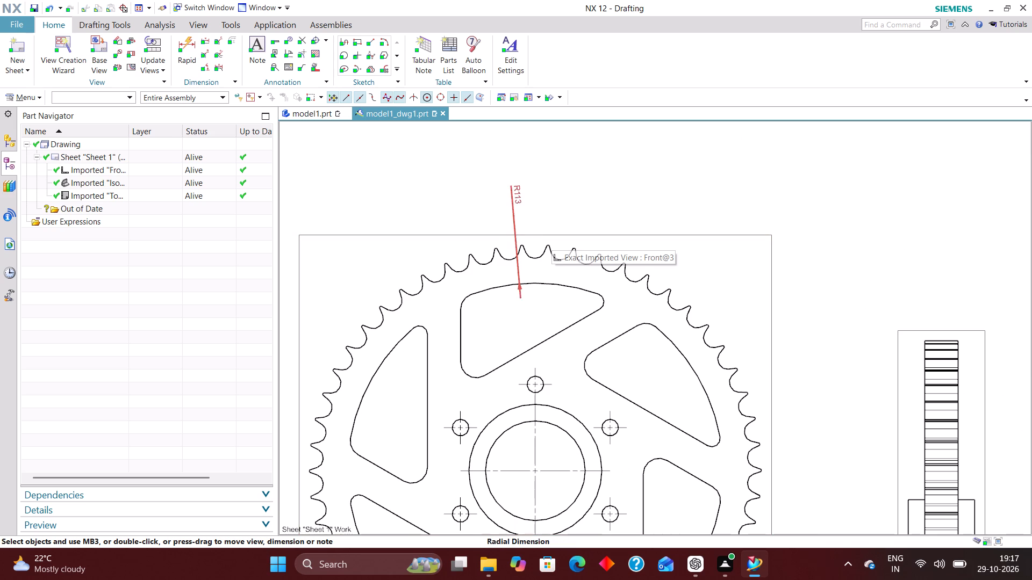
pyautogui.moveTo(518, 188); pyautogui.dragTo(543, 192)
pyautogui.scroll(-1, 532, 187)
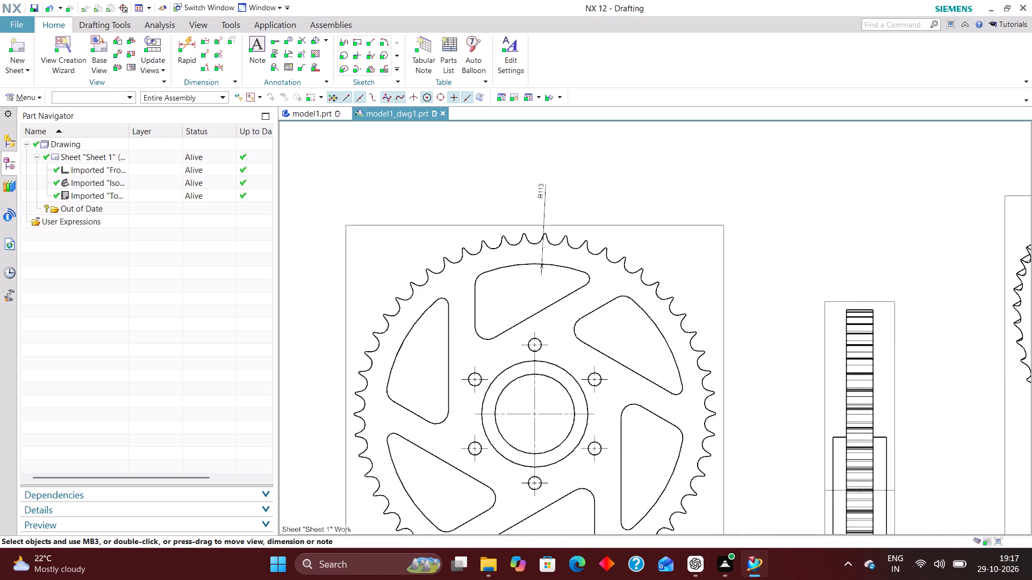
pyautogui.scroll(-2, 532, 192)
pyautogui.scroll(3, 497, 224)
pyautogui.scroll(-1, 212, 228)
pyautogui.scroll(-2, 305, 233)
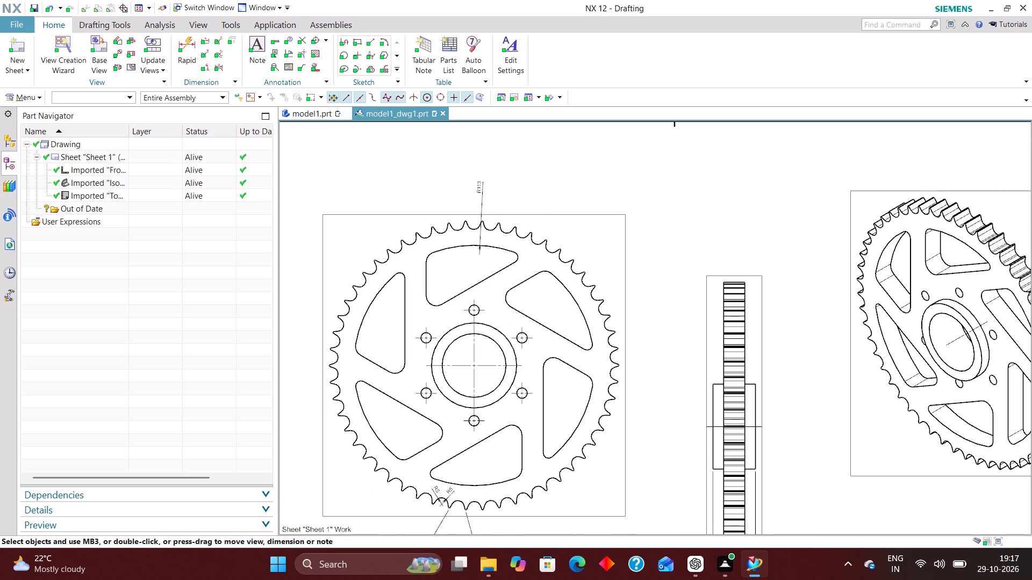
# Move the R113 dimension further right above the front view, so its slanted leader meets the right part of the uppermost cutout's outer arc.
pyautogui.moveTo(755, 161); pyautogui.dragTo(688, 295, button='right')
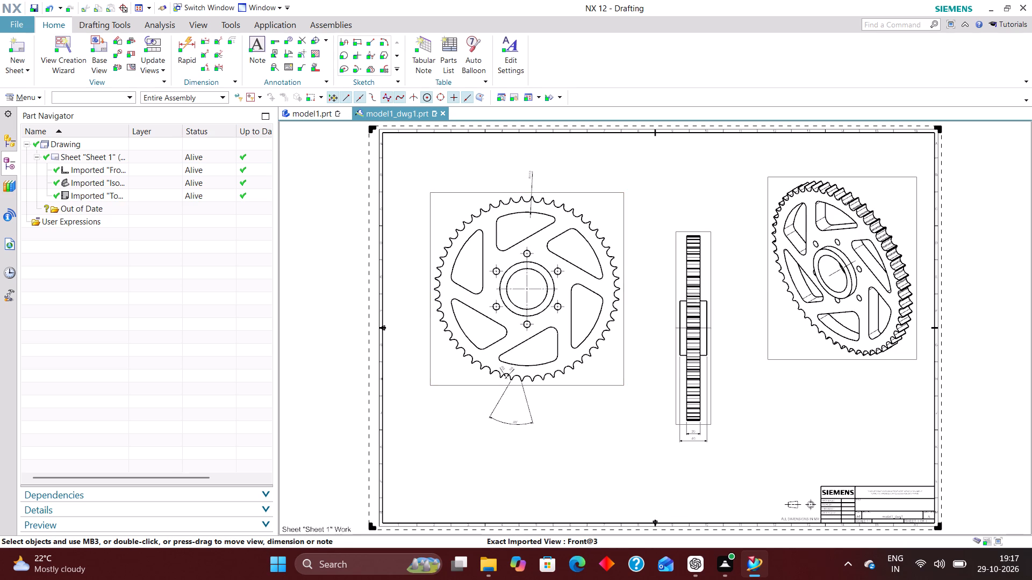
pyautogui.scroll(4, 524, 174)
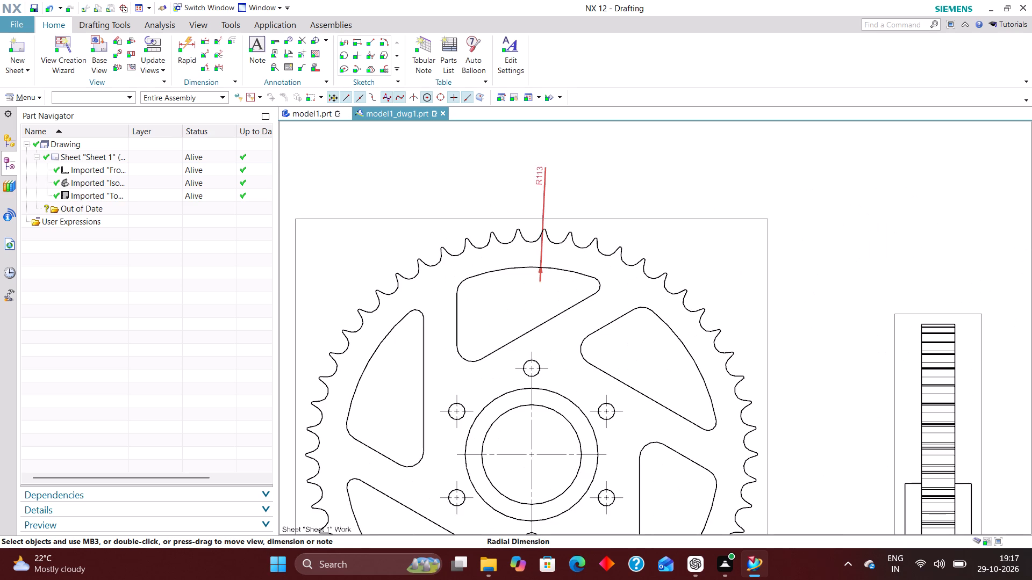
pyautogui.moveTo(539, 172); pyautogui.dragTo(576, 191)
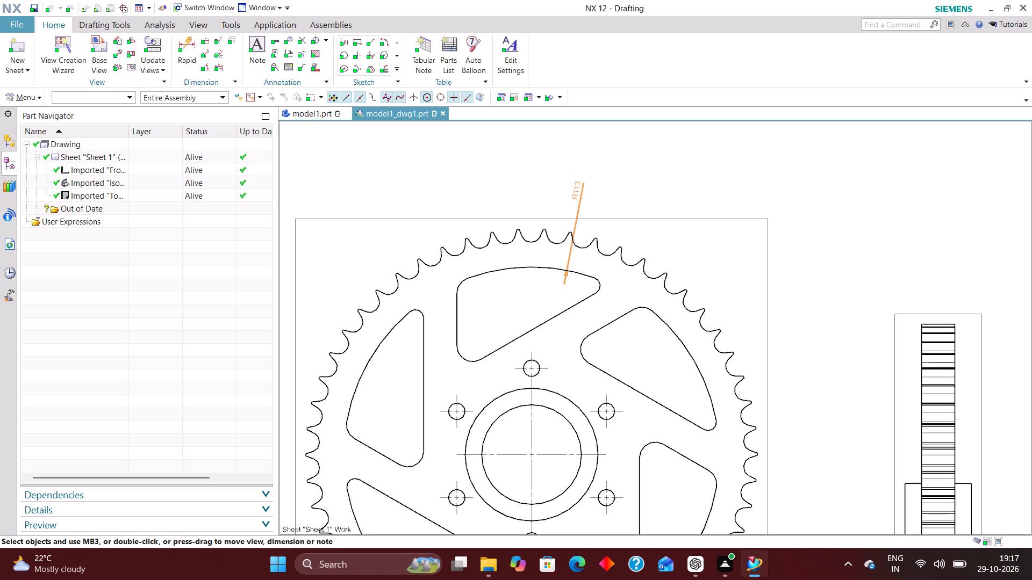
pyautogui.moveTo(576, 191); pyautogui.dragTo(576, 191)
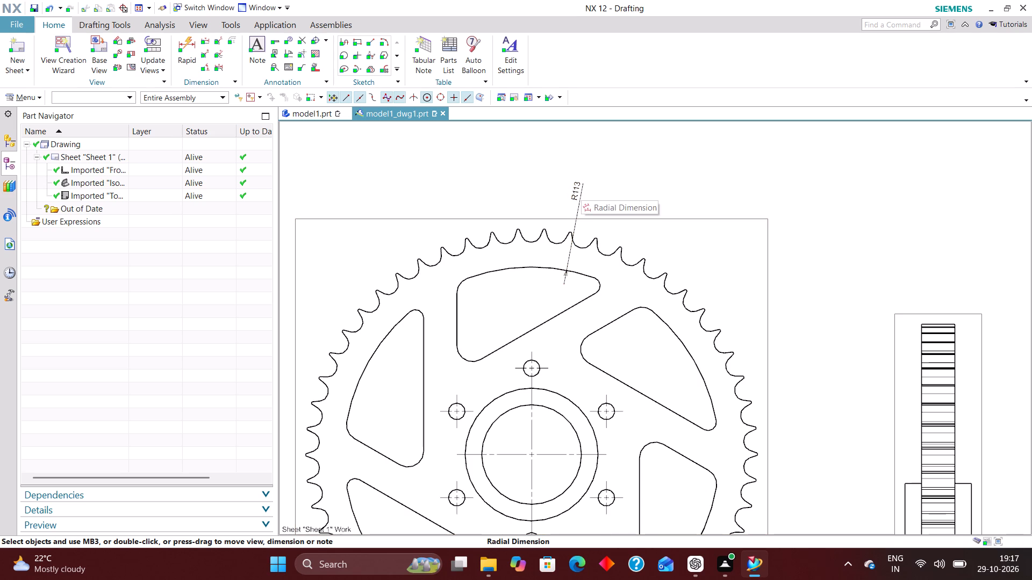
pyautogui.moveTo(578, 185); pyautogui.dragTo(591, 187)
# Using the Inferred method, dimension the horizontal distance from the wheel centre to the uppermost cutout's straight vertical edge, placing it above the front view.
pyautogui.scroll(-3, 490, 193)
pyautogui.scroll(3, 506, 216)
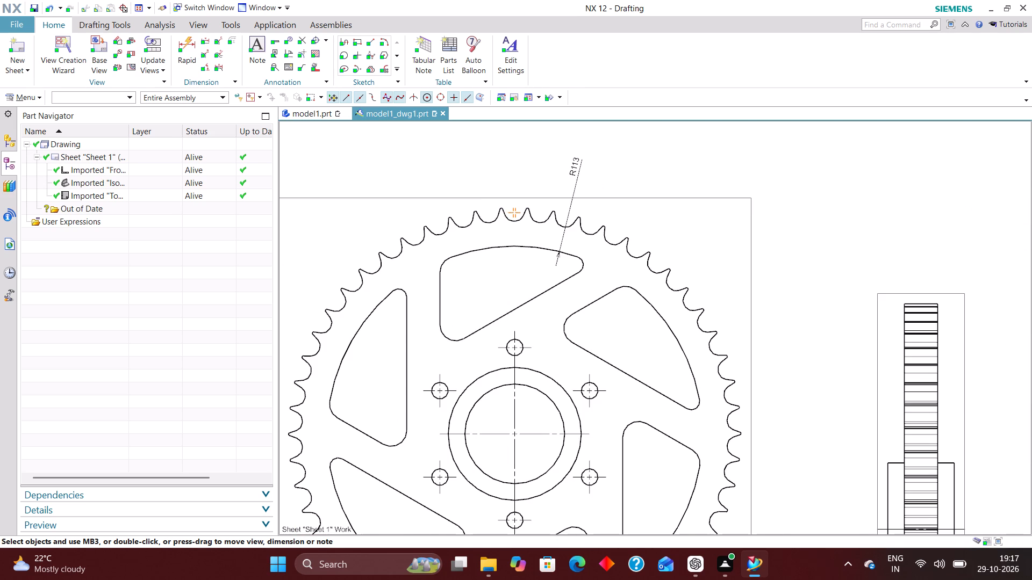
pyautogui.moveTo(875, 159); pyautogui.dragTo(795, 274, button='right')
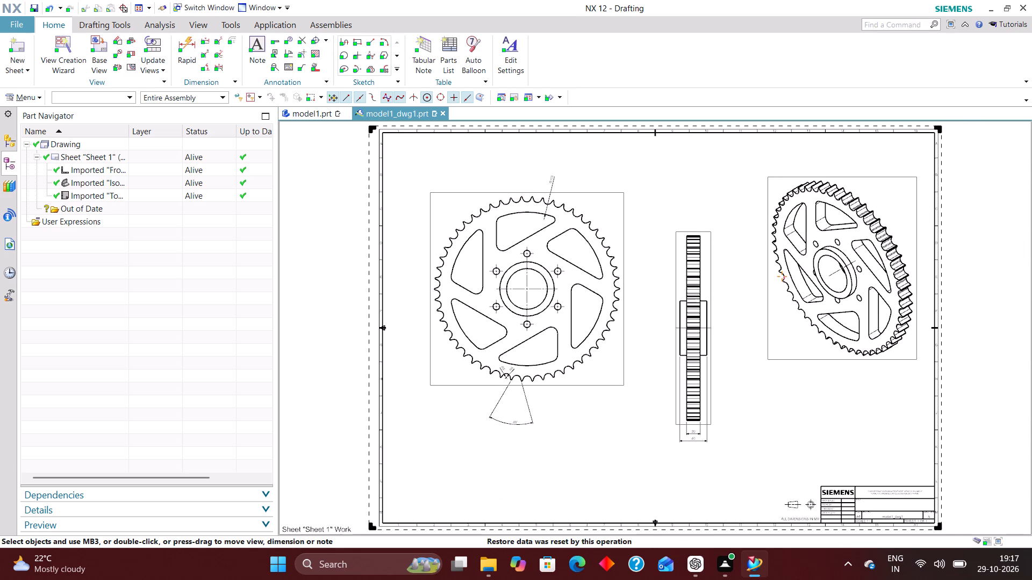
pyautogui.scroll(4, 499, 445)
pyautogui.scroll(-1, 532, 481)
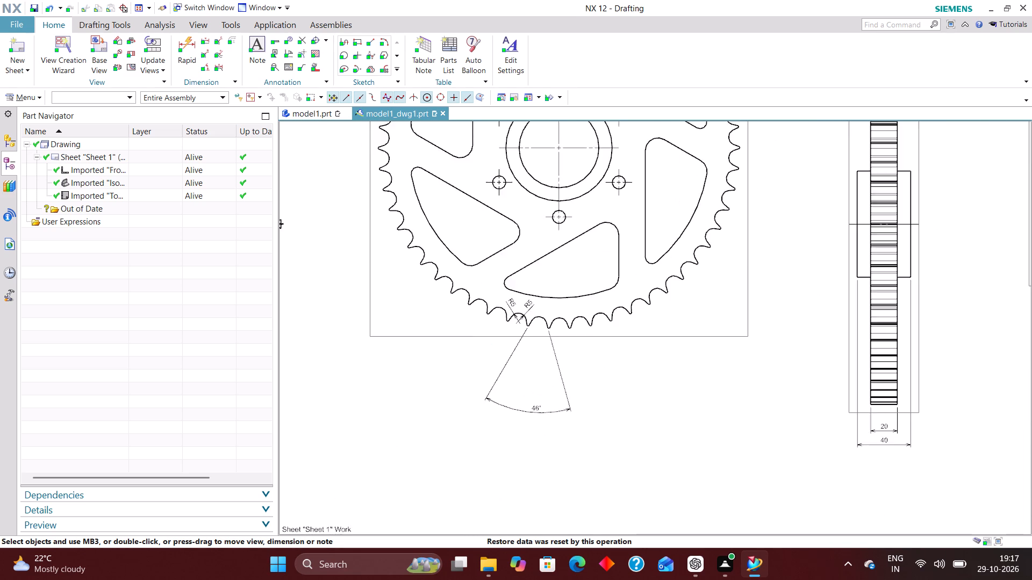
pyautogui.scroll(-1, 532, 483)
pyautogui.scroll(-1, 621, 441)
pyautogui.scroll(-1, 549, 344)
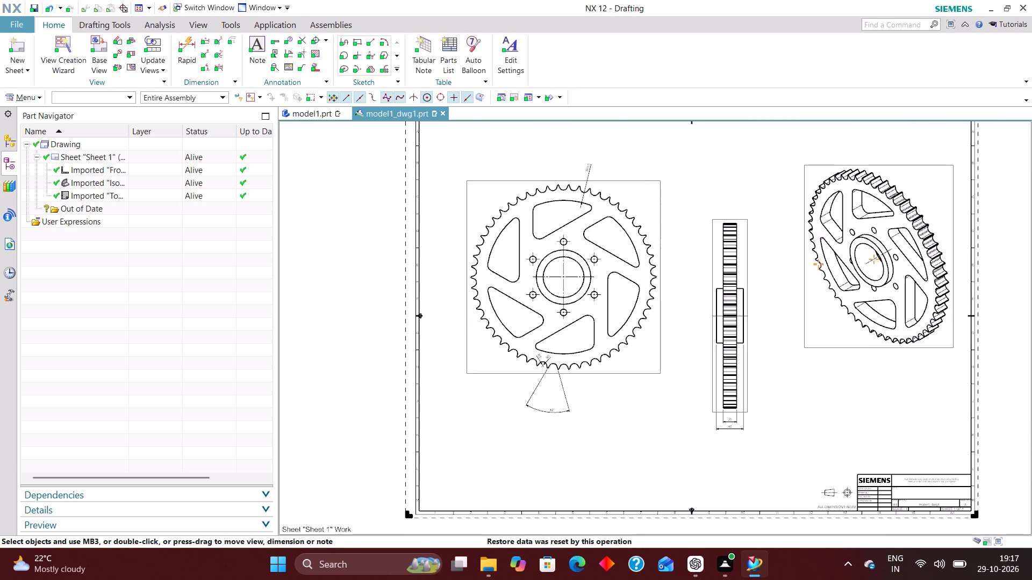
pyautogui.scroll(4, 551, 196)
pyautogui.click(189, 40)
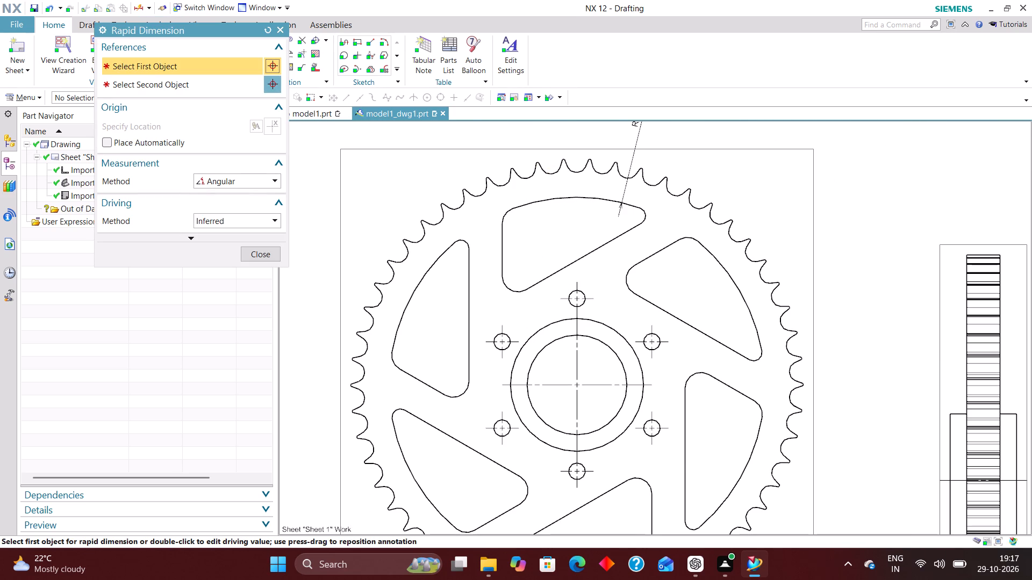
pyautogui.scroll(-2, 559, 248)
pyautogui.click(233, 184)
pyautogui.click(235, 198)
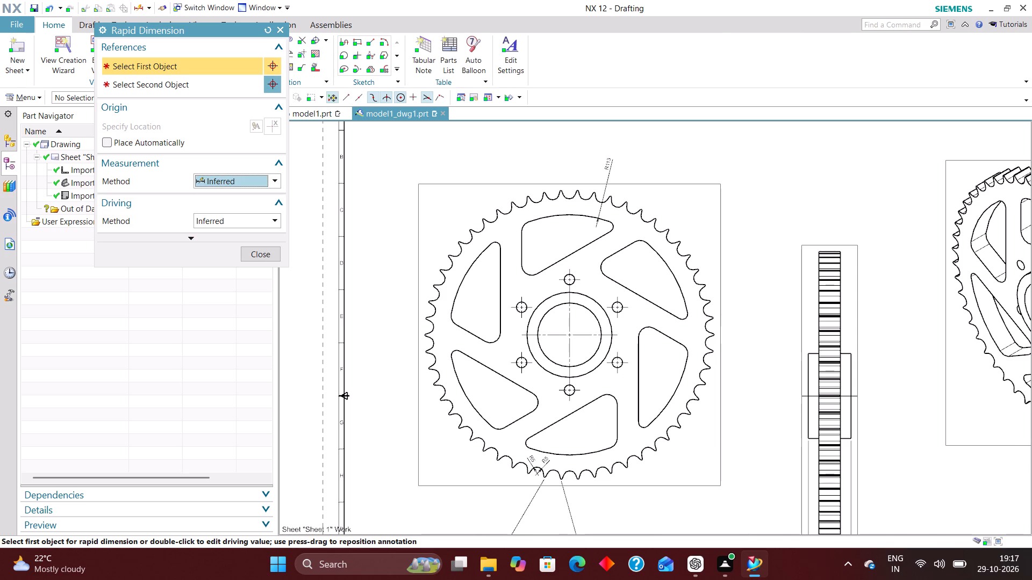
pyautogui.scroll(3, 503, 240)
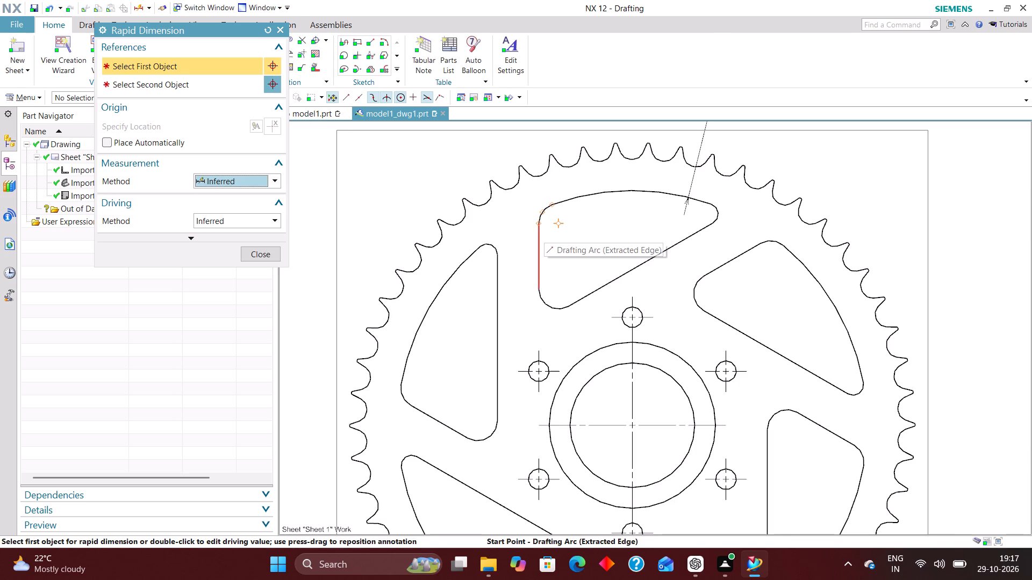
pyautogui.scroll(-2, 564, 241)
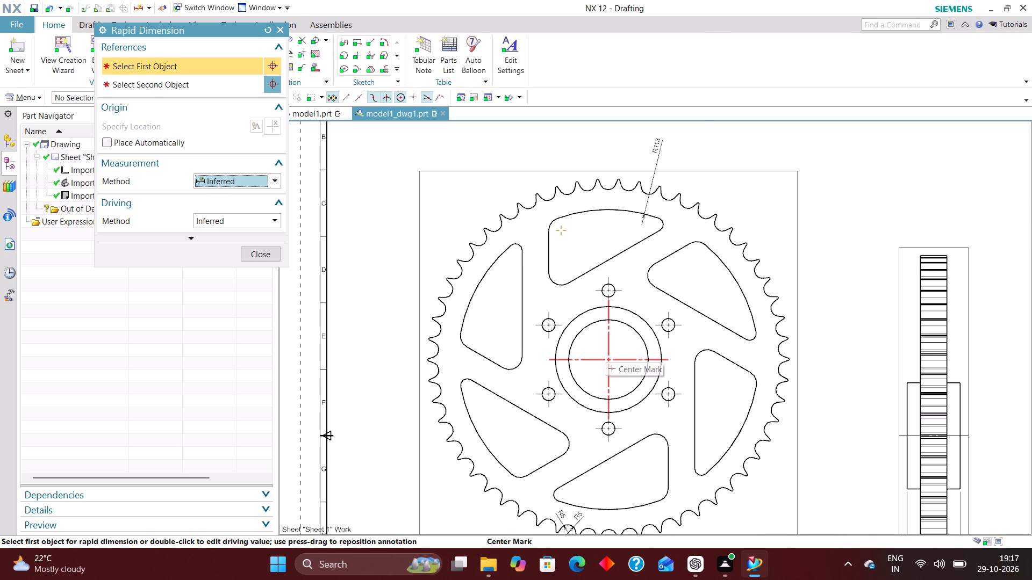
pyautogui.click(608, 340)
pyautogui.click(549, 270)
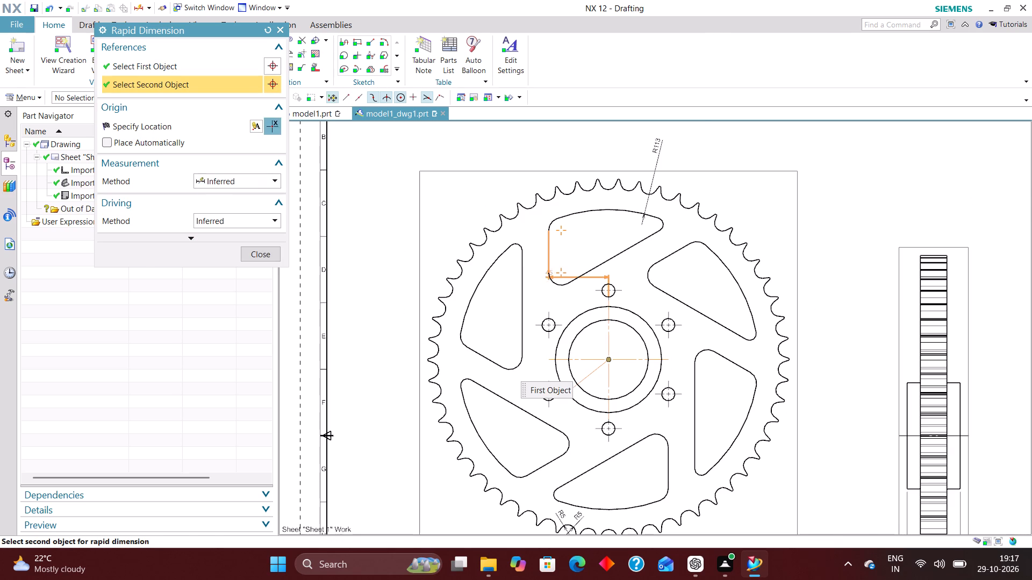
pyautogui.click(583, 132)
# Dimension the vertical distance from the wheel centre to the bottom corner arc of the uppermost cutout, placing it left of the front view.
pyautogui.scroll(-2, 562, 274)
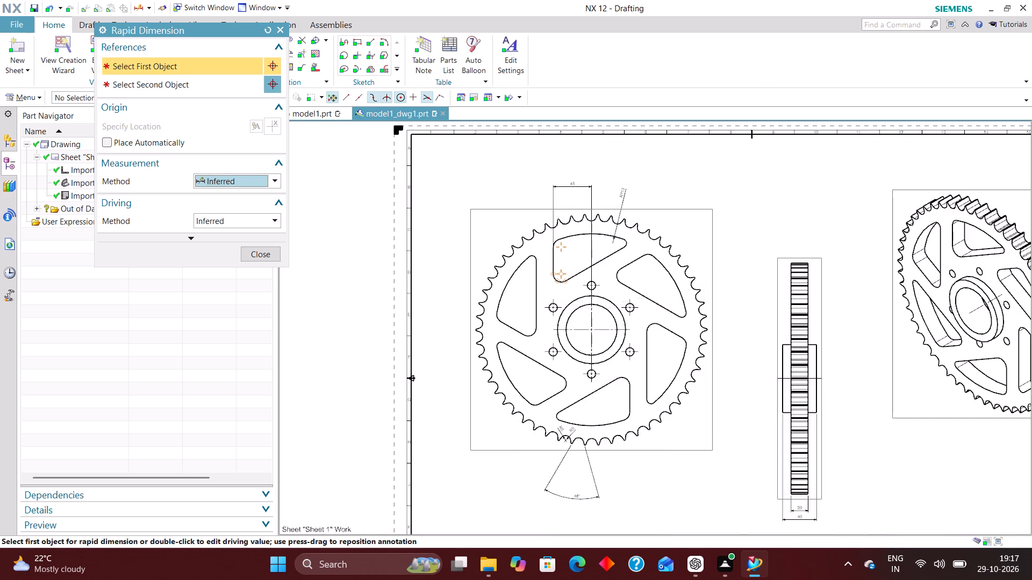
pyautogui.scroll(4, 565, 296)
pyautogui.click(594, 362)
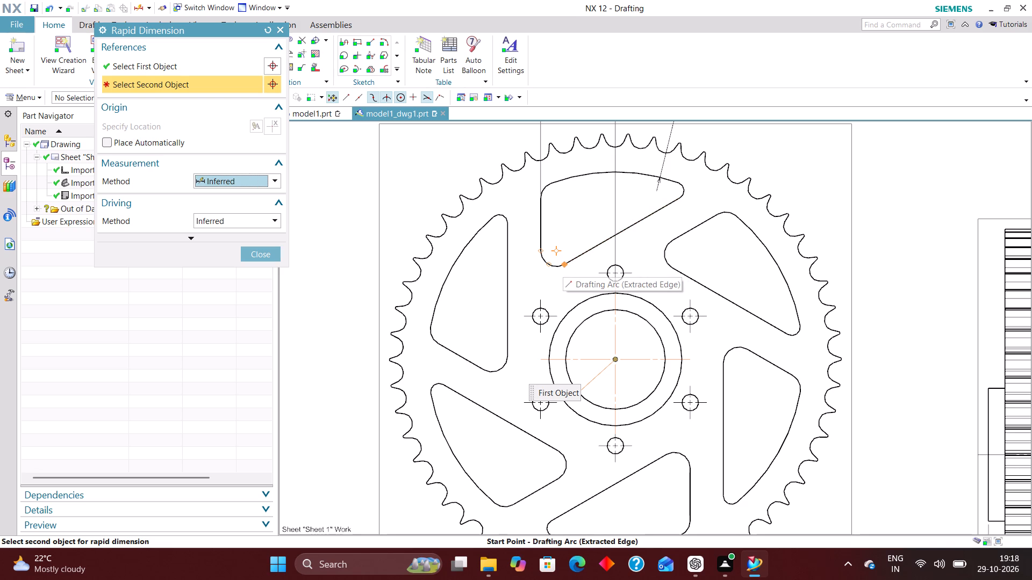
pyautogui.scroll(3, 562, 265)
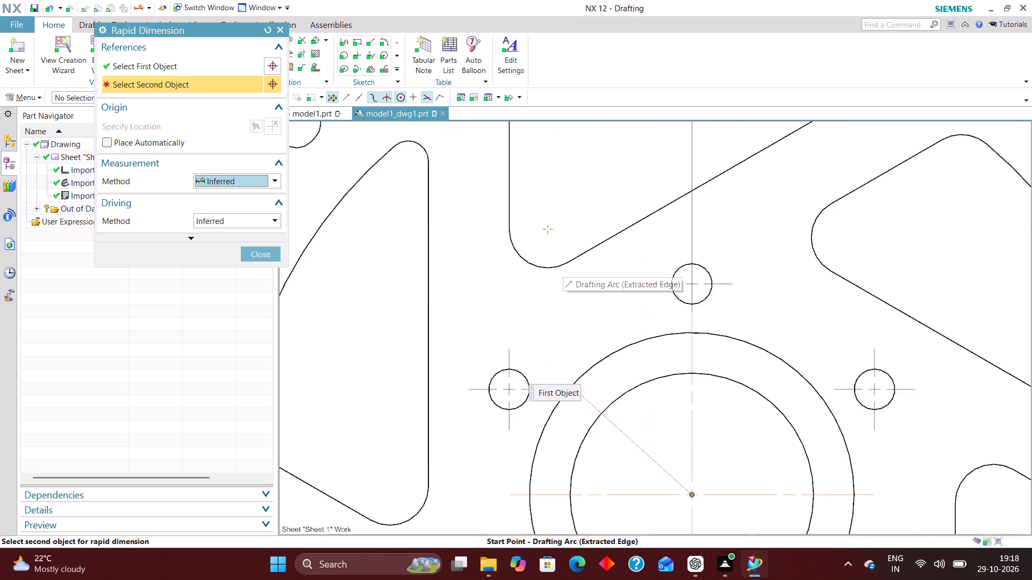
pyautogui.scroll(2, 562, 266)
pyautogui.click(560, 266)
pyautogui.scroll(-2, 546, 292)
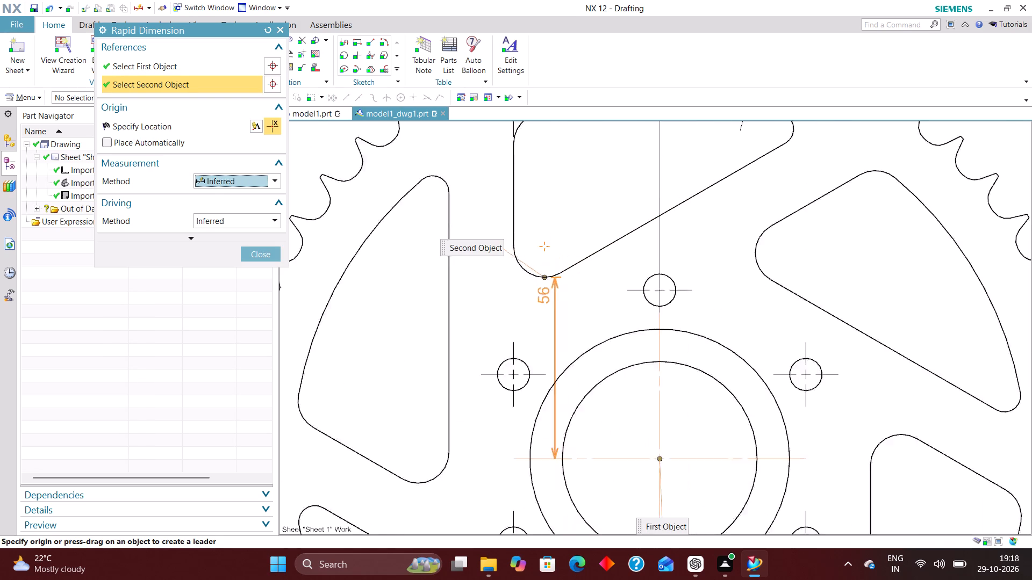
pyautogui.scroll(-3, 543, 296)
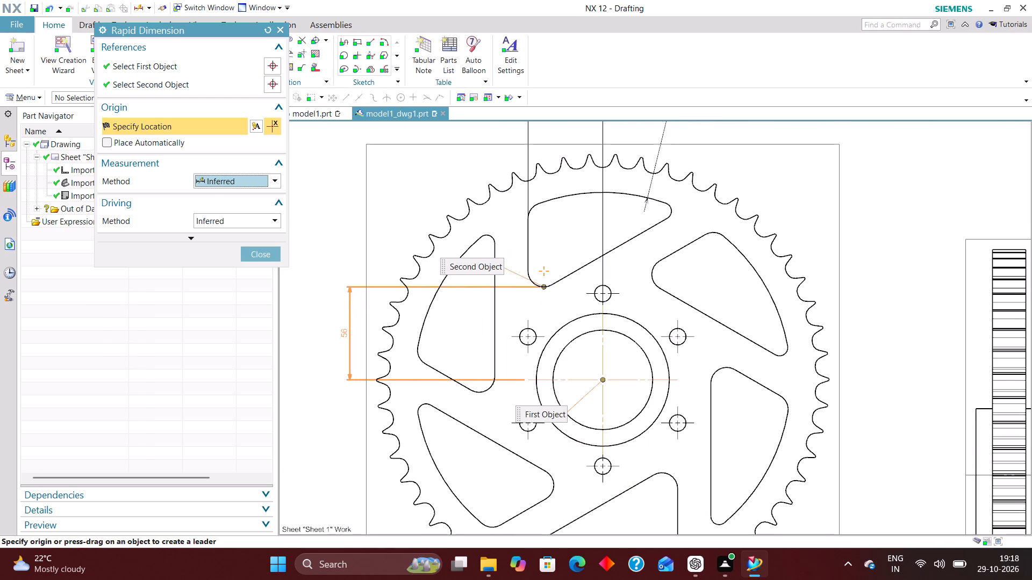
pyautogui.click(336, 326)
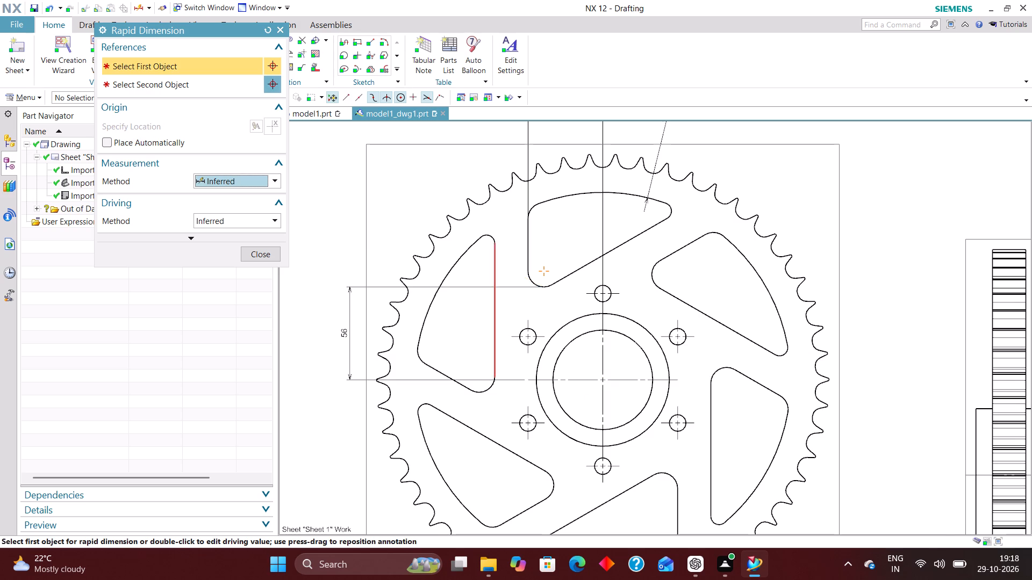
# Add a radial dimension to the hub's outer circle in the front view, placing it just above and to the right of the hub.
pyautogui.scroll(-2, 489, 334)
pyautogui.scroll(5, 516, 286)
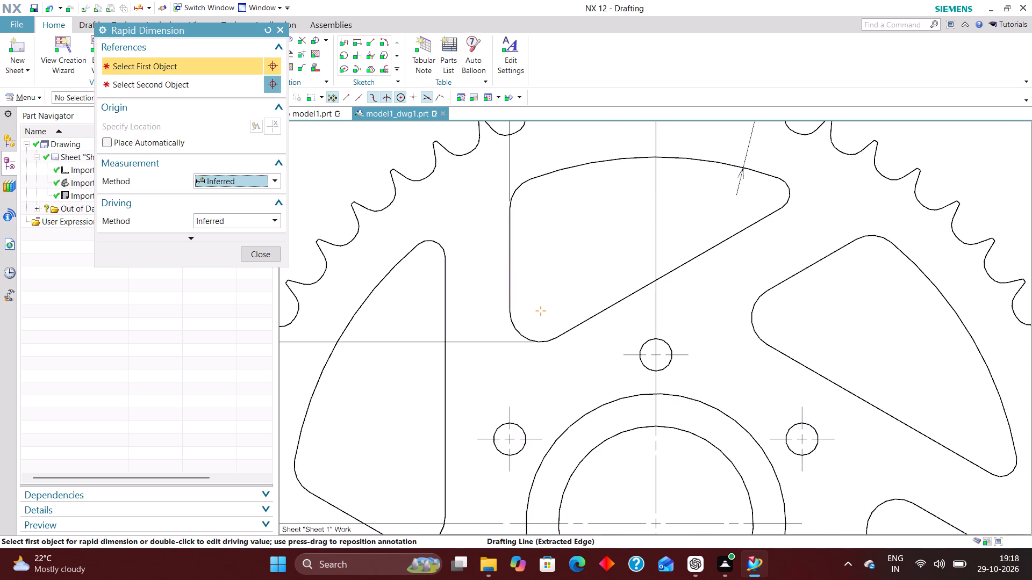
pyautogui.scroll(-5, 512, 322)
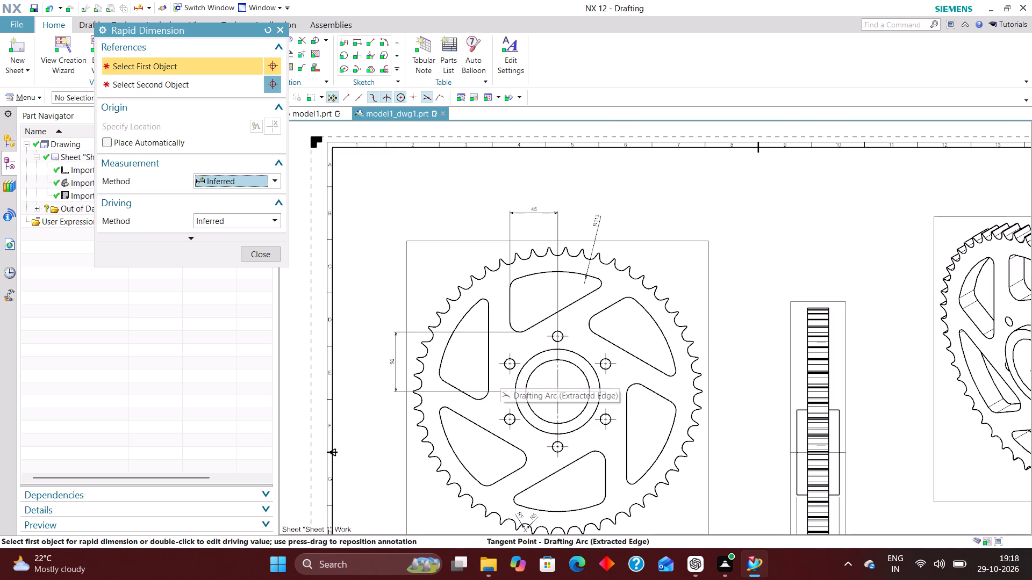
pyautogui.scroll(3, 581, 303)
pyautogui.scroll(-3, 550, 285)
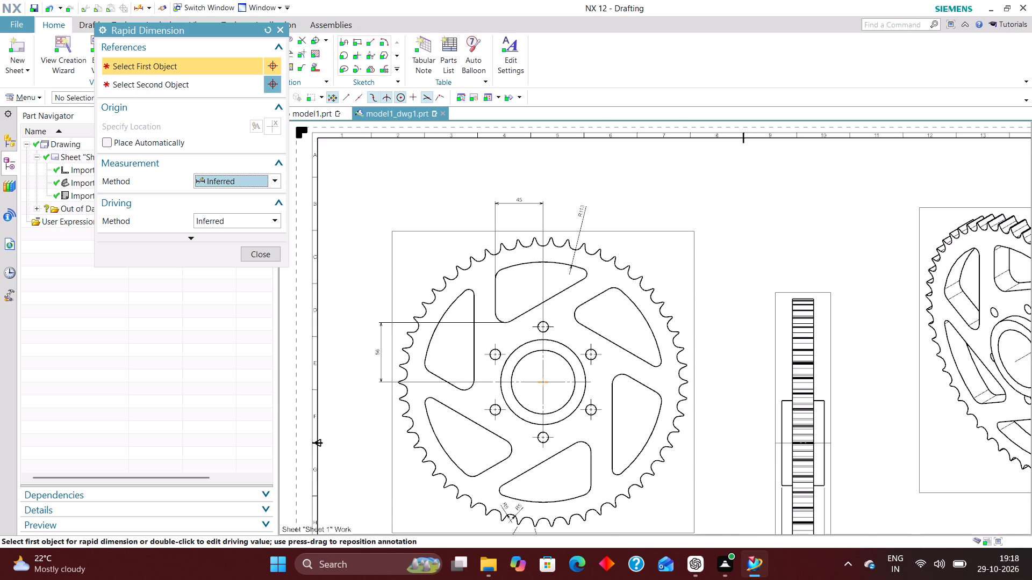
pyautogui.scroll(4, 567, 401)
pyautogui.scroll(-2, 576, 346)
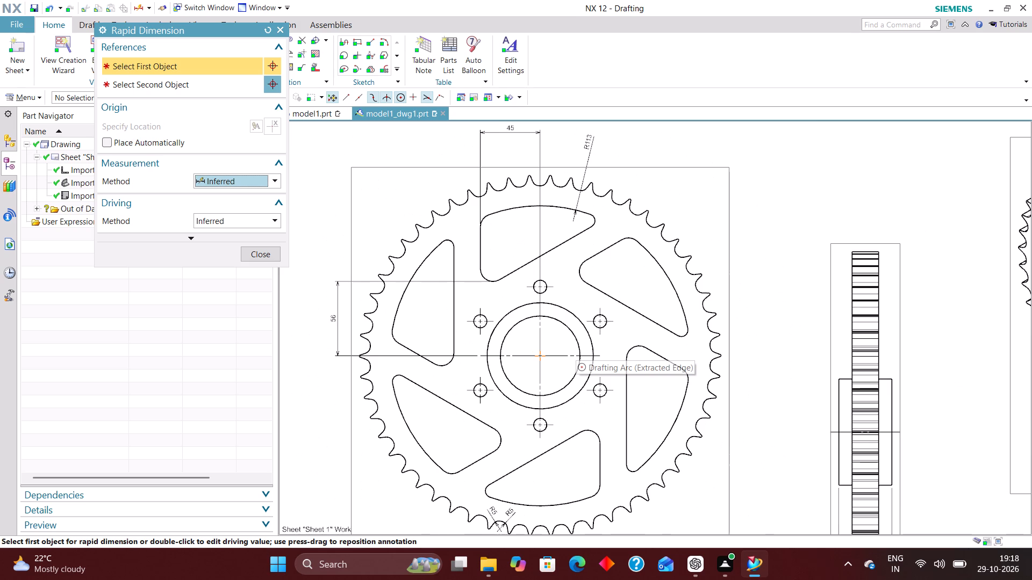
pyautogui.click(277, 178)
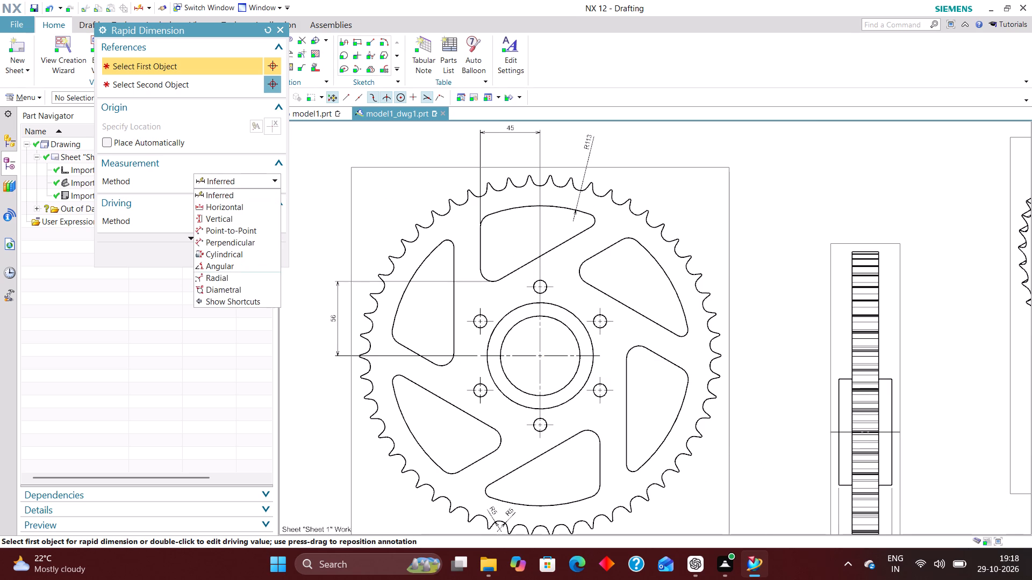
pyautogui.click(263, 278)
pyautogui.click(587, 335)
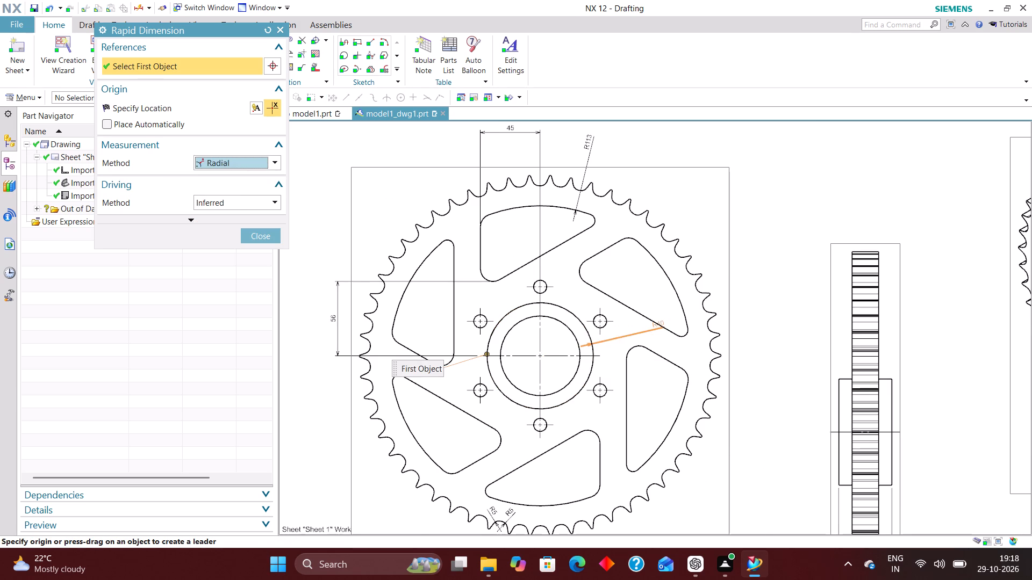
pyautogui.click(567, 284)
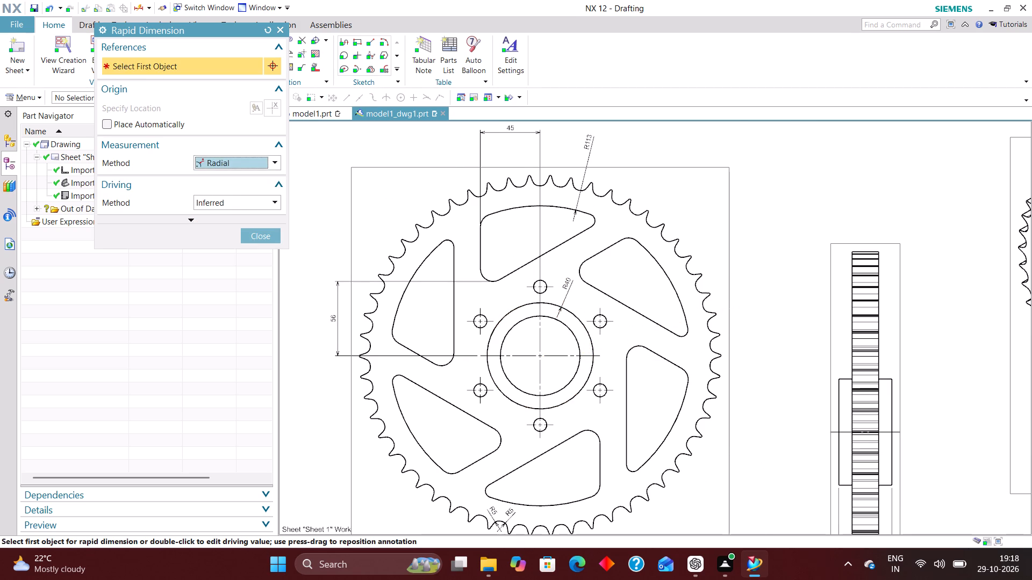
# Add a diametral dimension to the central bore of the front view, placing its text inside the bore.
pyautogui.scroll(3, 554, 387)
pyautogui.click(263, 157)
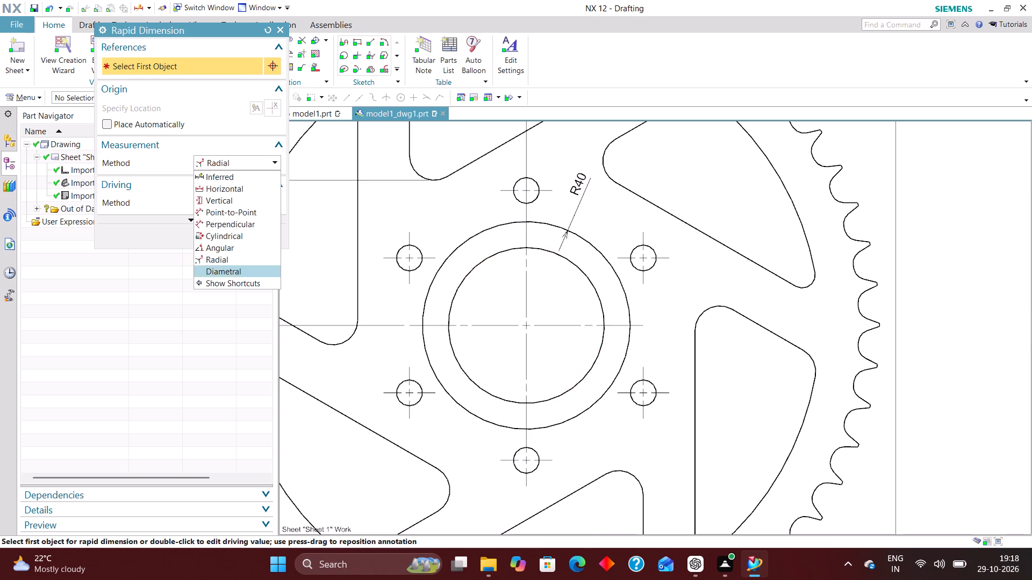
pyautogui.click(236, 268)
pyautogui.click(484, 393)
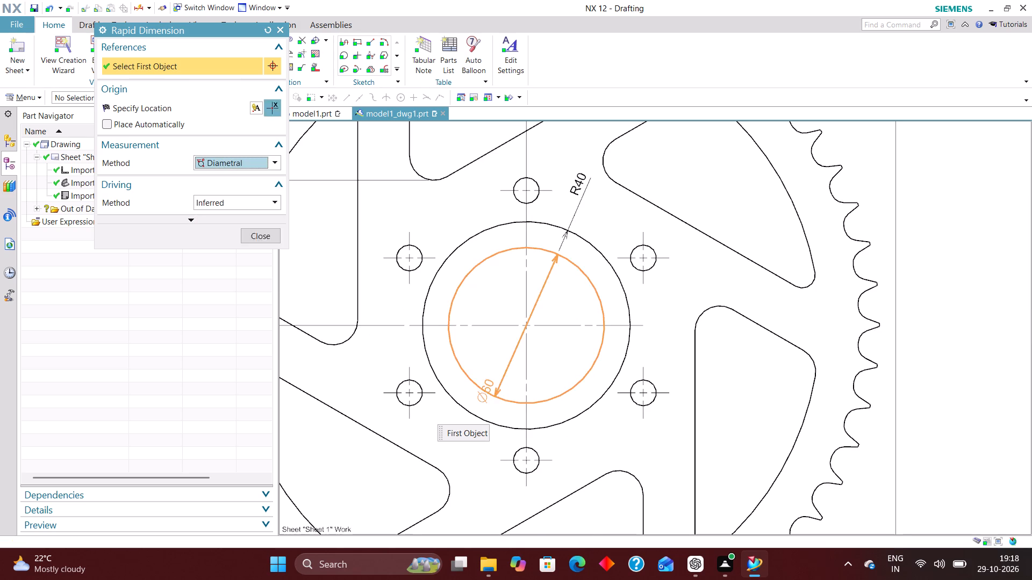
pyautogui.click(510, 300)
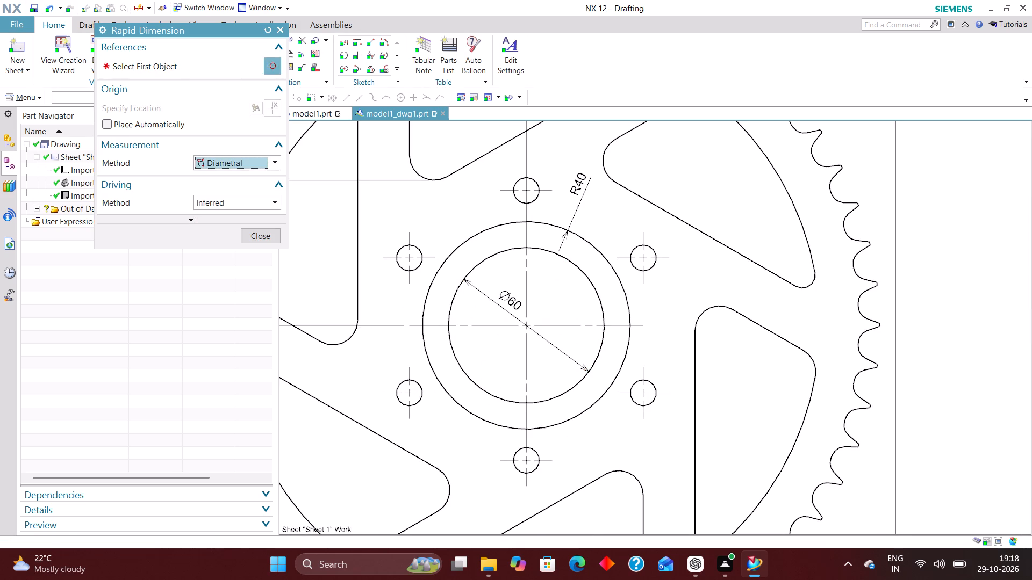
pyautogui.click(260, 235)
# Add a diametral dimension to the lower-left small hole around the hub, placing its text below and to the right of that hole.
pyautogui.scroll(-2, 506, 321)
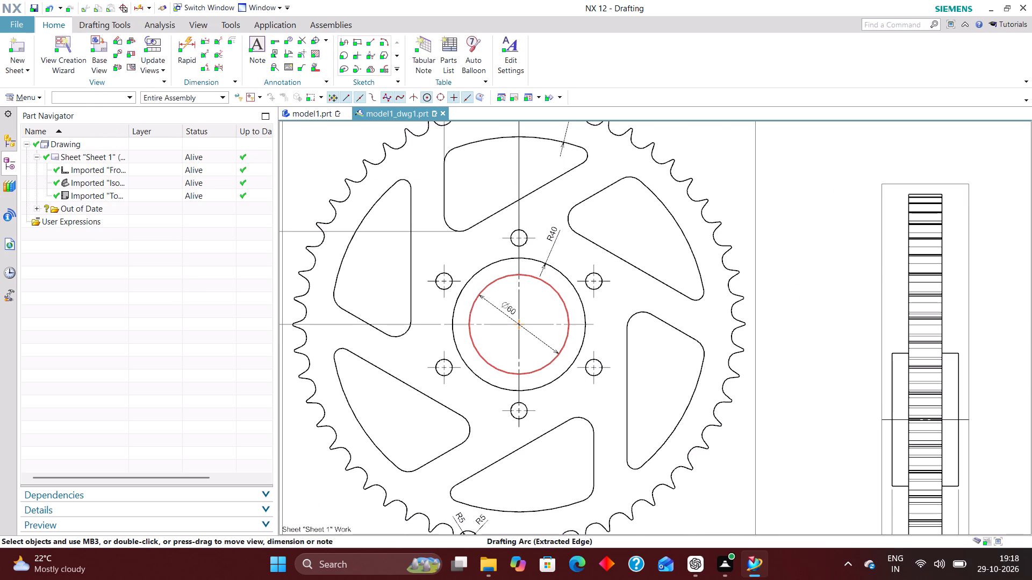
pyautogui.click(192, 40)
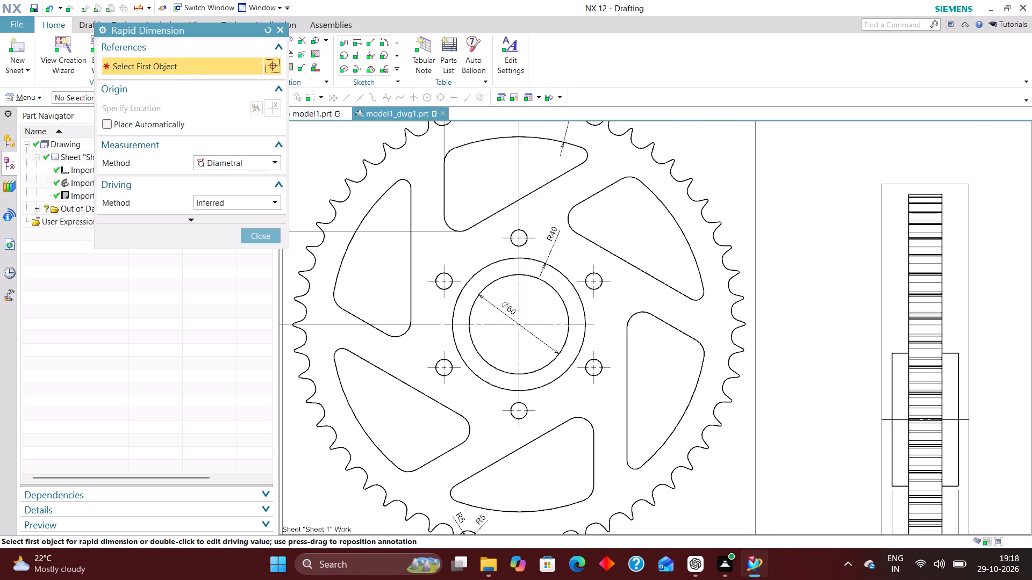
pyautogui.scroll(3, 463, 383)
pyautogui.click(434, 363)
pyautogui.click(480, 402)
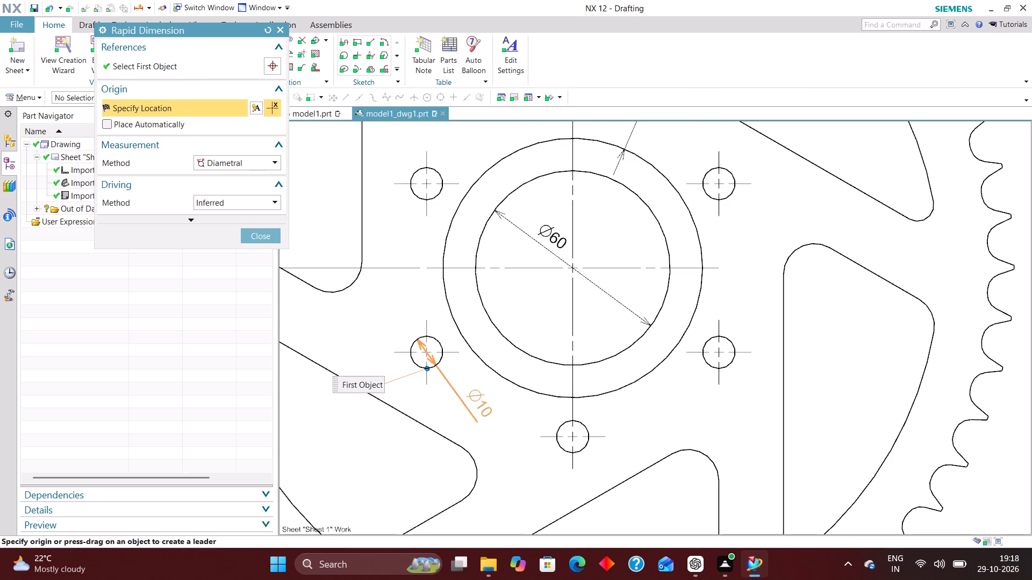
pyautogui.scroll(-3, 438, 335)
pyautogui.scroll(1, 333, 218)
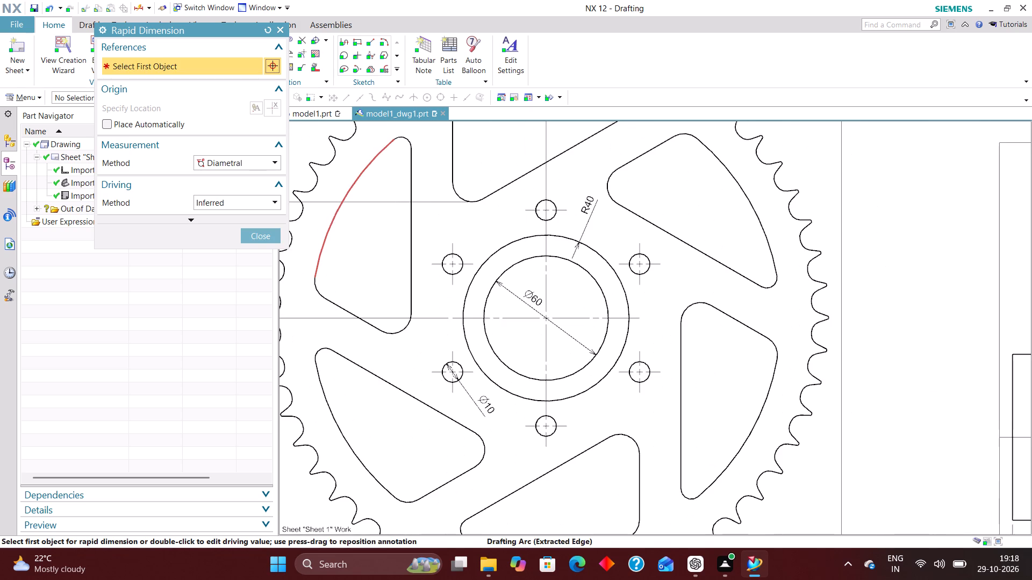
pyautogui.click(255, 234)
# Move the Ø10 hole dimension above and to the left of its hole, clear of the cutouts.
pyautogui.scroll(-3, 525, 359)
pyautogui.scroll(3, 517, 383)
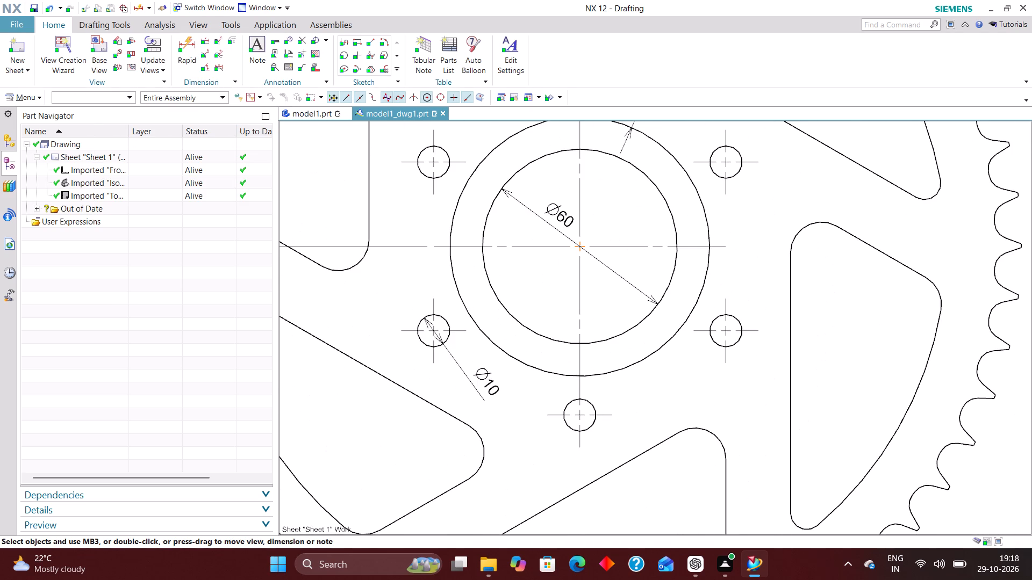
pyautogui.moveTo(492, 389); pyautogui.dragTo(400, 271)
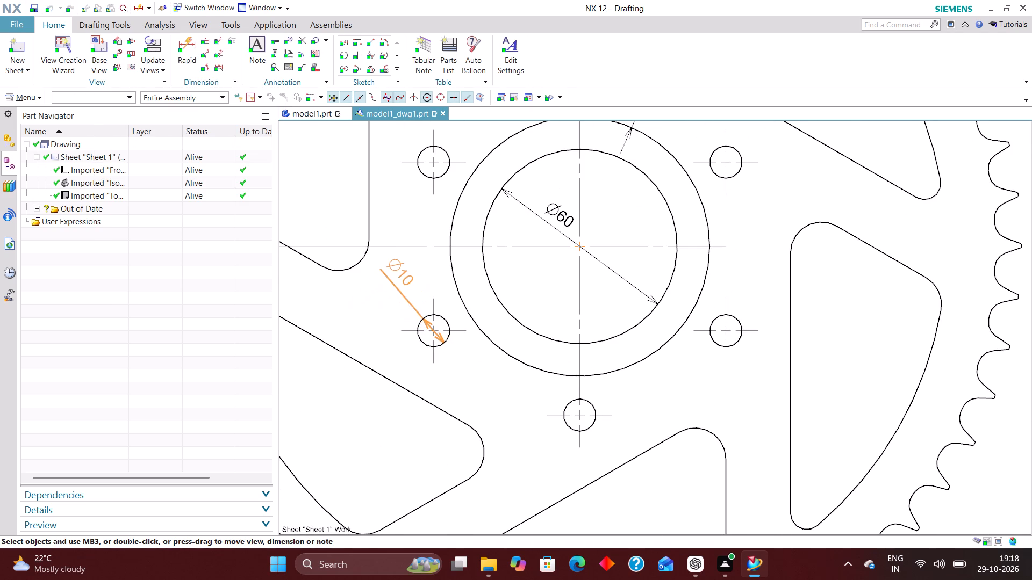
# Examine the hub, bore, hole and cutout dimensions of the front view to find what still needs annotating.
pyautogui.scroll(-6, 485, 394)
pyautogui.scroll(2, 491, 415)
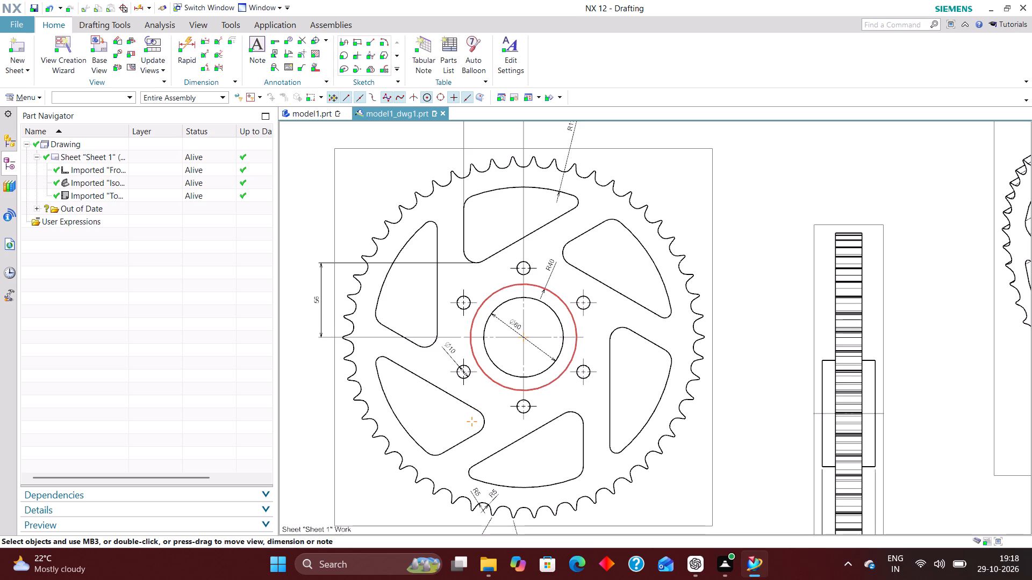
pyautogui.scroll(-2, 502, 393)
pyautogui.scroll(4, 482, 376)
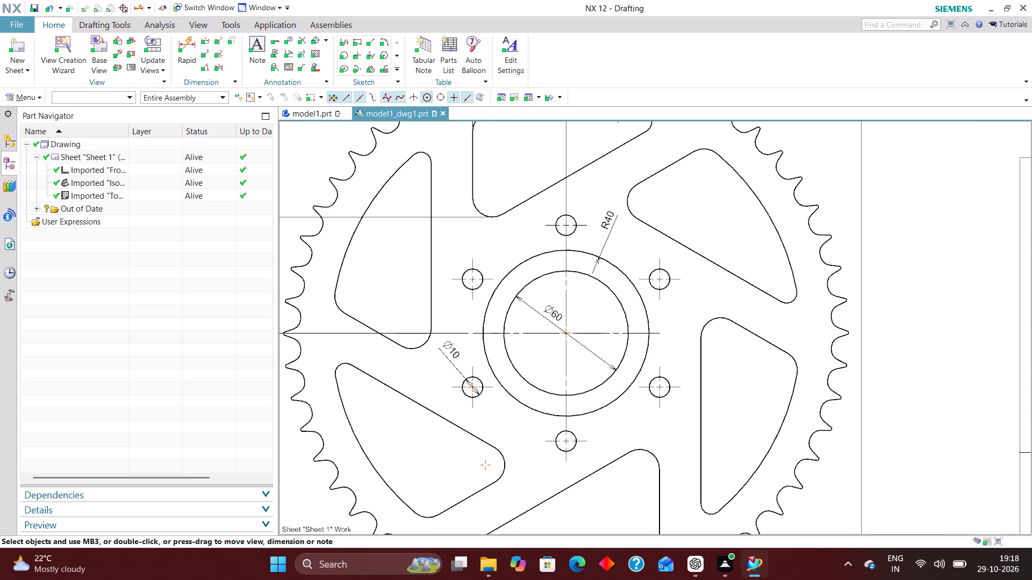
pyautogui.scroll(-2, 527, 349)
pyautogui.scroll(-1, 622, 426)
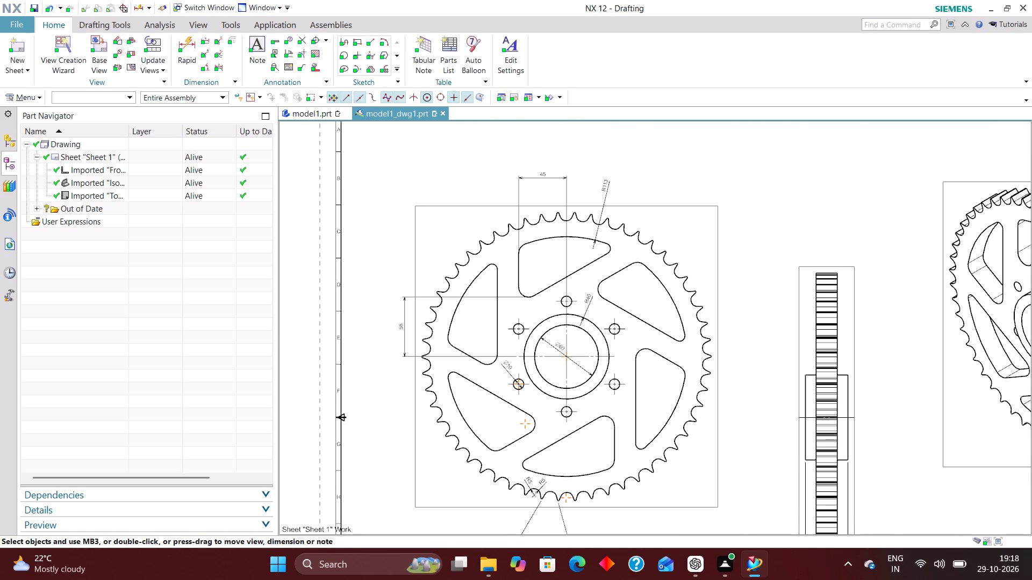
pyautogui.scroll(3, 560, 376)
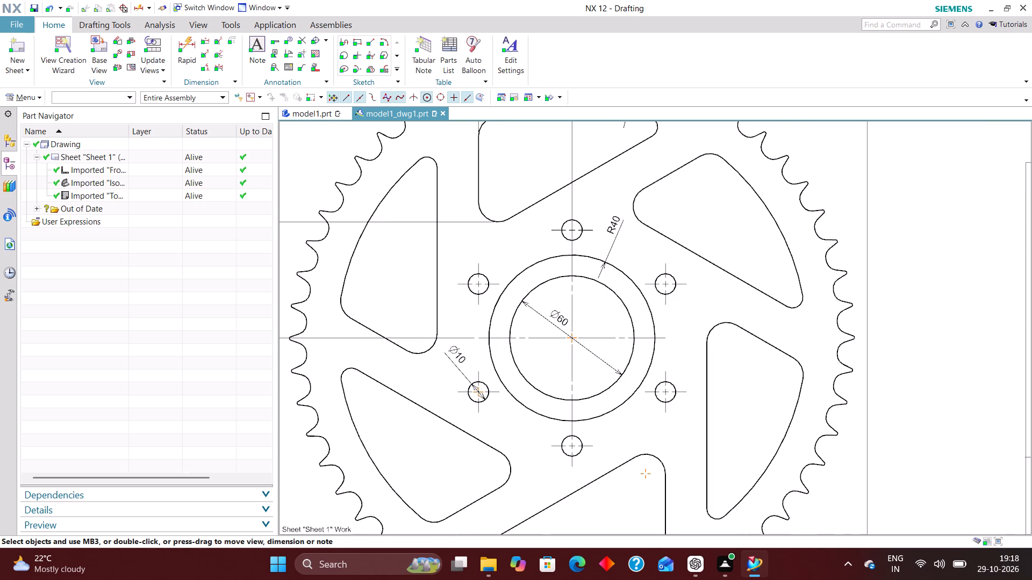
pyautogui.scroll(-1, 470, 282)
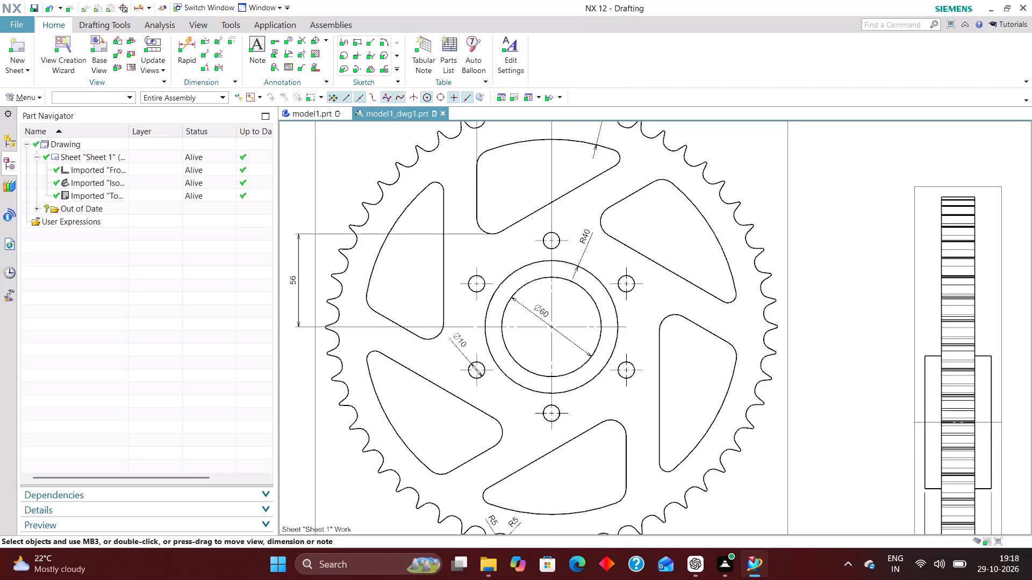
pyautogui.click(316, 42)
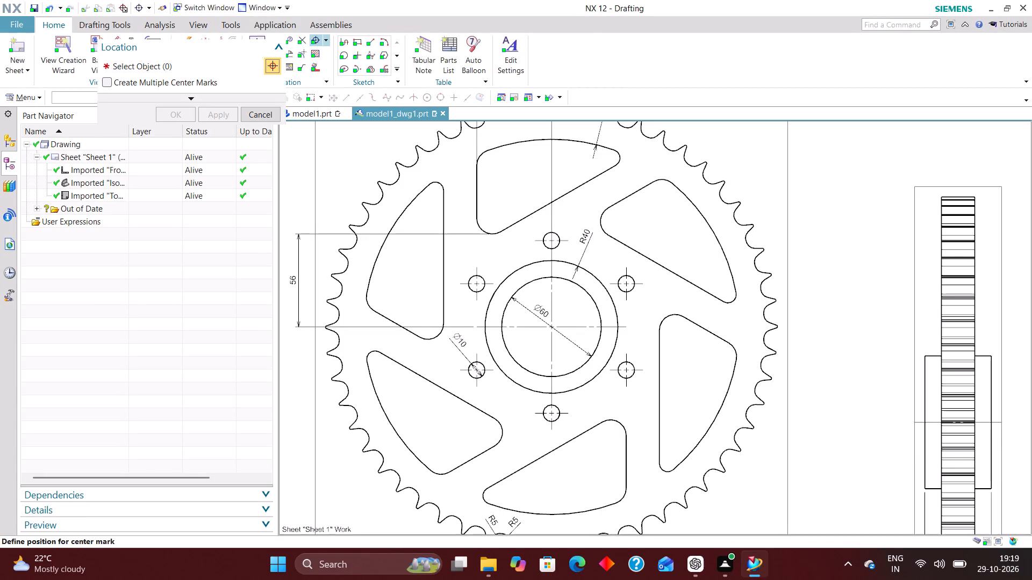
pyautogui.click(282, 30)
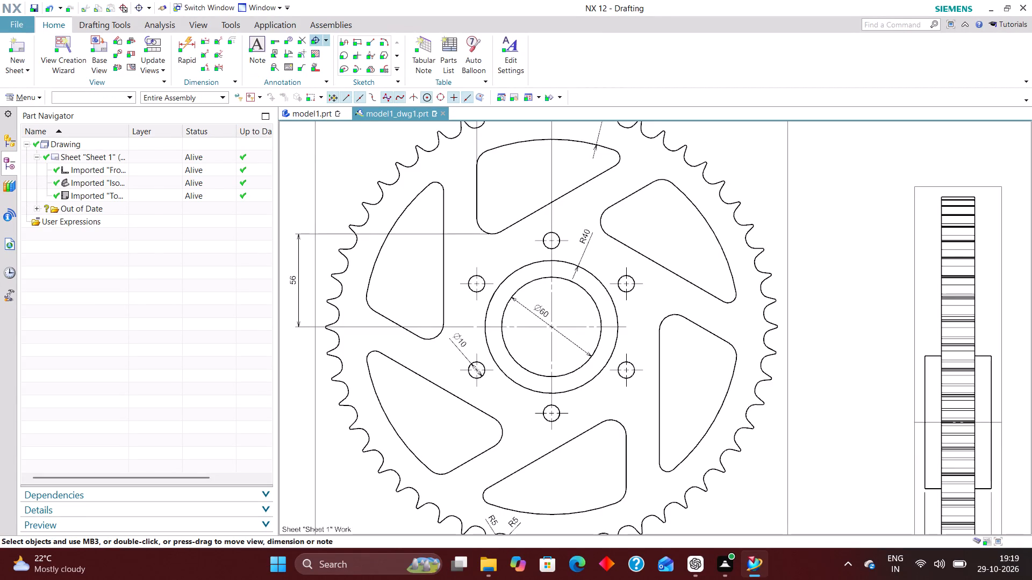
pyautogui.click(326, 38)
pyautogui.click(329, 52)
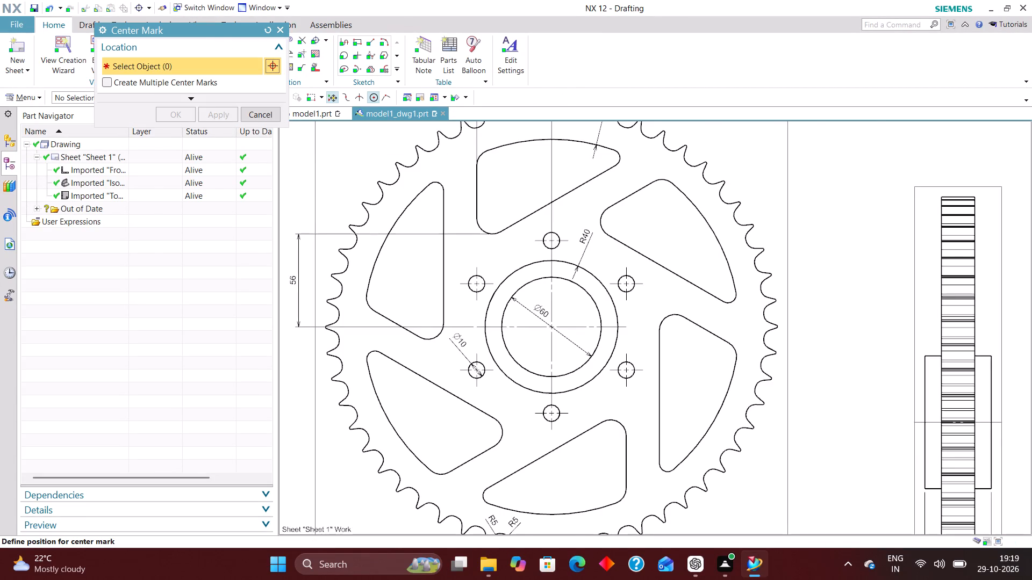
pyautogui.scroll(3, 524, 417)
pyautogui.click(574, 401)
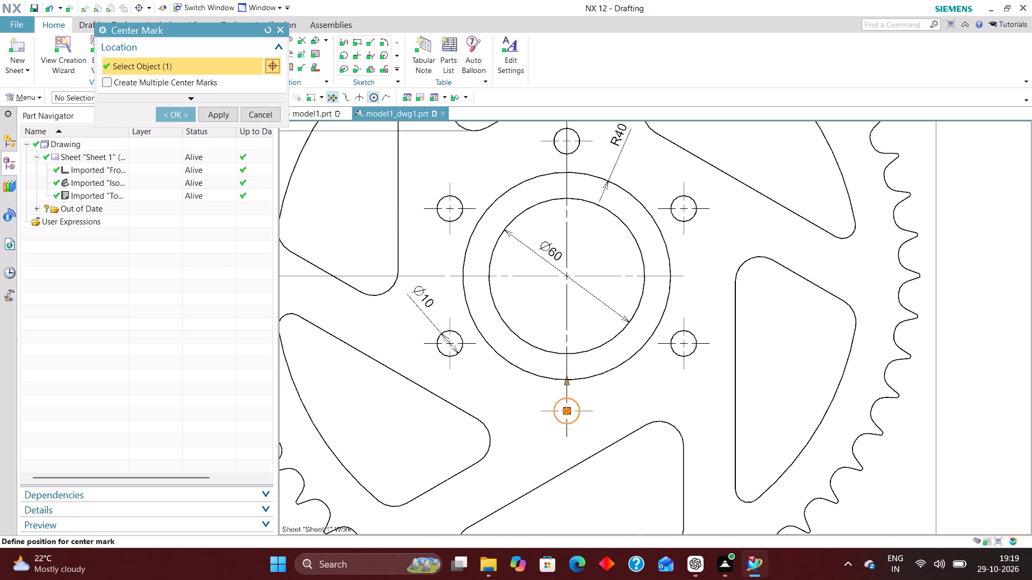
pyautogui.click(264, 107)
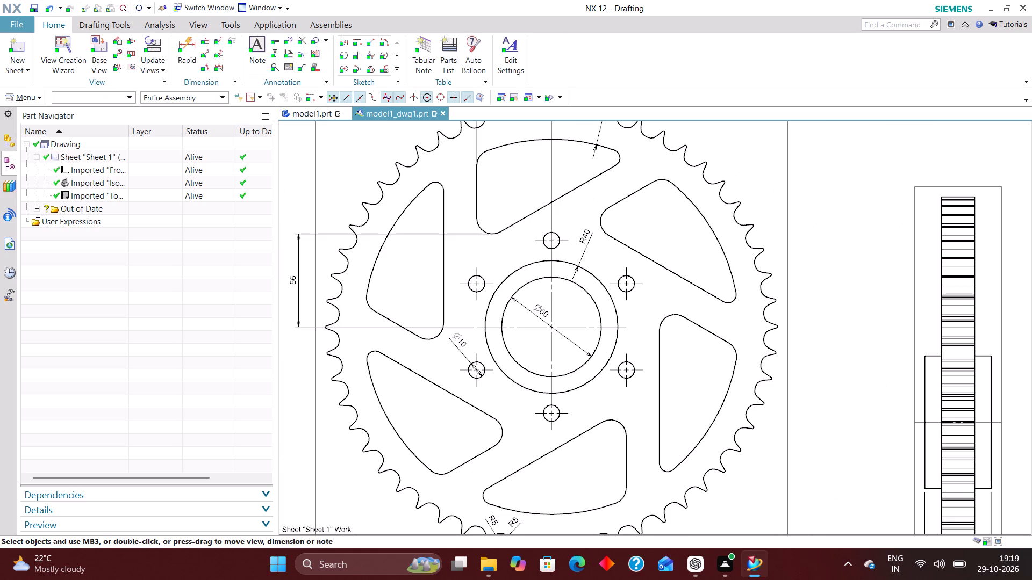
# Add a full-circle bolt circle centerline through the bottom, lower-right and upper-right small holes around the hub in the front view.
pyautogui.click(325, 36)
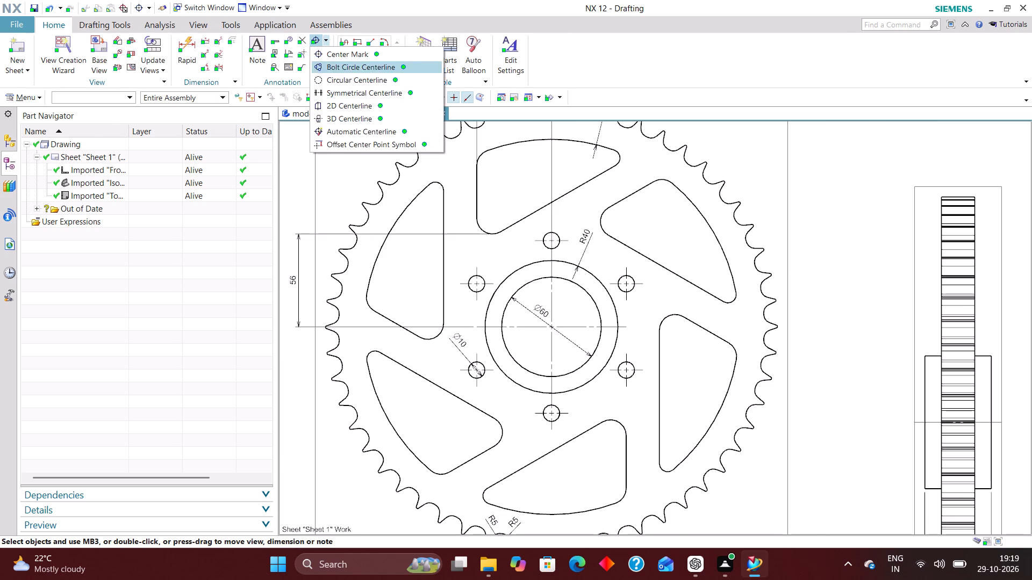
pyautogui.click(334, 70)
pyautogui.click(560, 410)
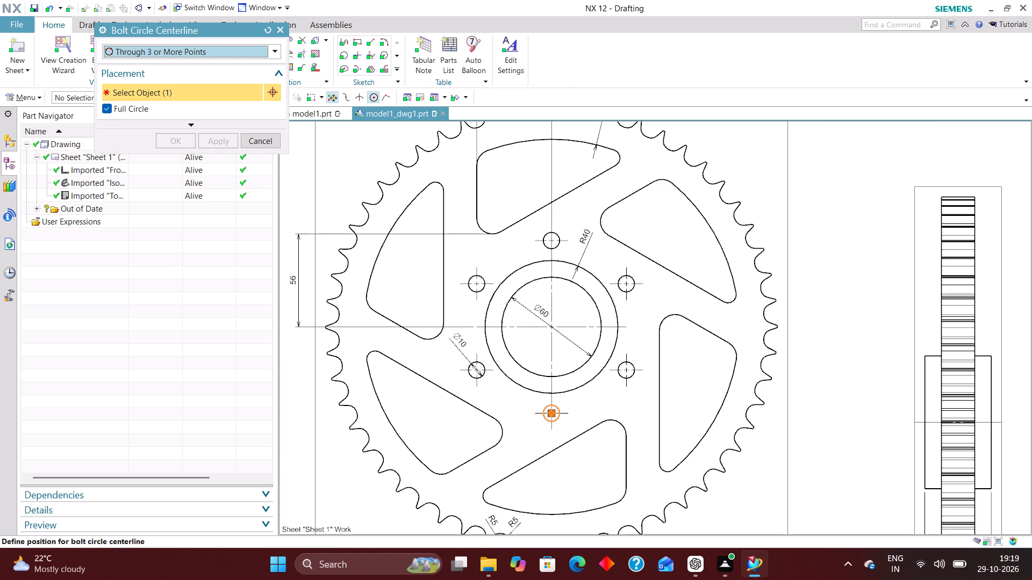
pyautogui.click(635, 365)
pyautogui.click(636, 292)
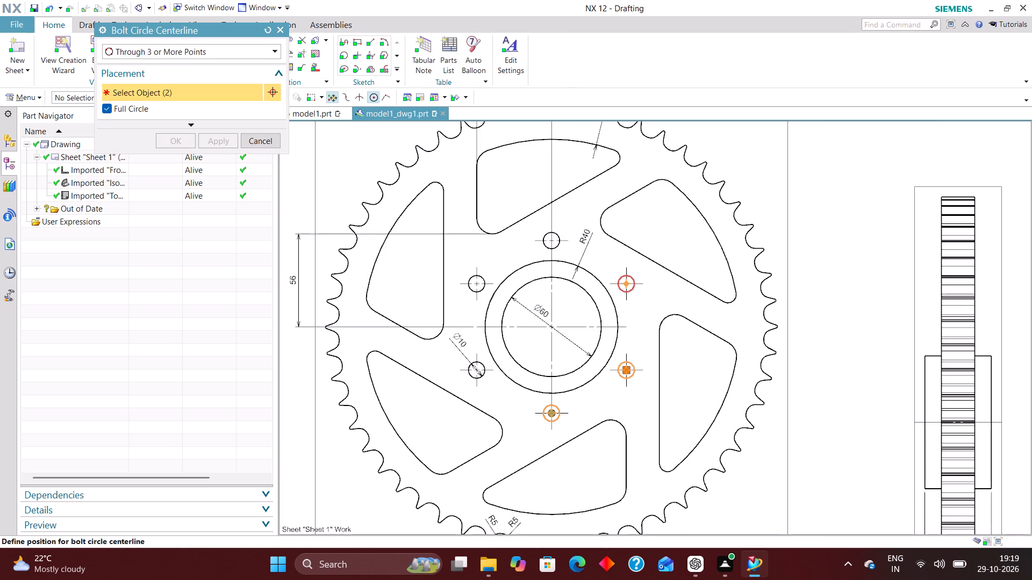
pyautogui.click(176, 137)
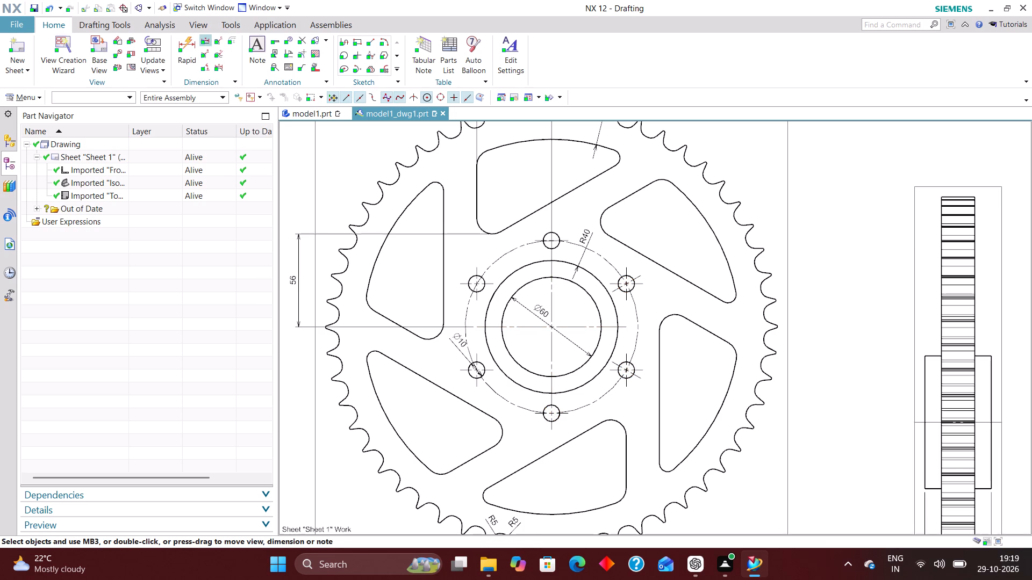
# Add a diametral dimension to the bolt circle centerline, placing its text outside the teeth to the upper right of the front view.
pyautogui.click(191, 42)
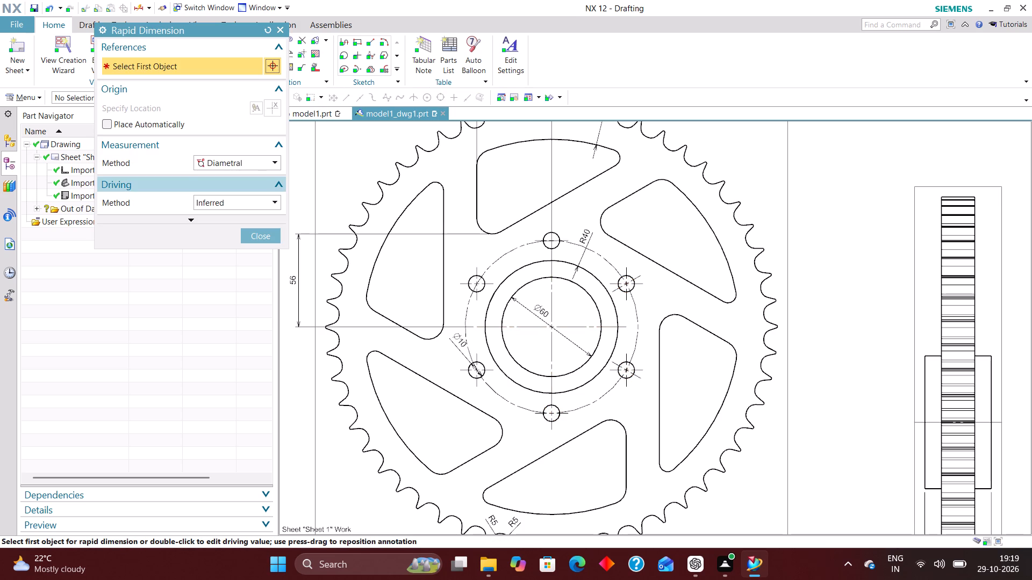
pyautogui.click(510, 401)
pyautogui.scroll(-2, 427, 405)
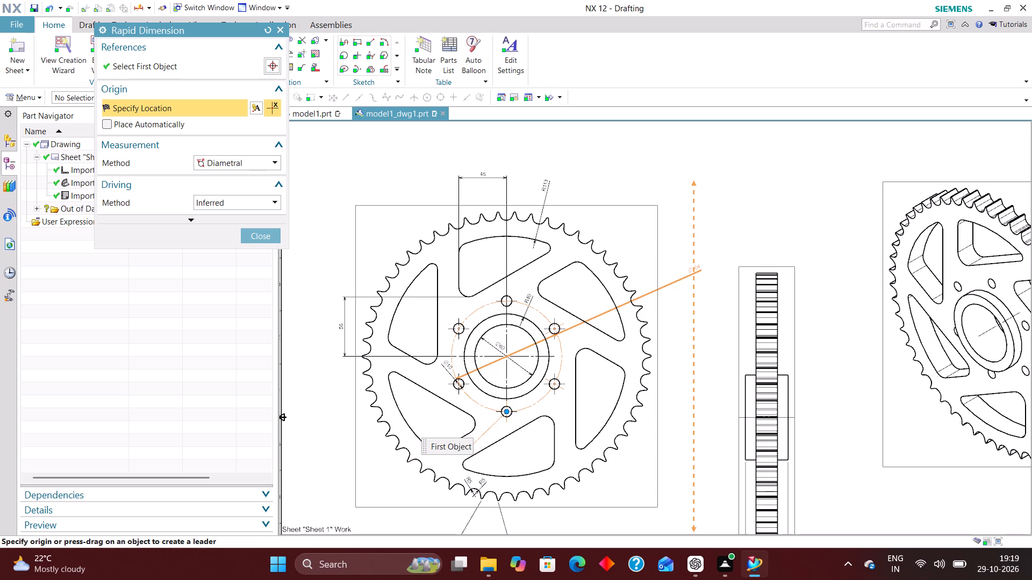
pyautogui.click(664, 266)
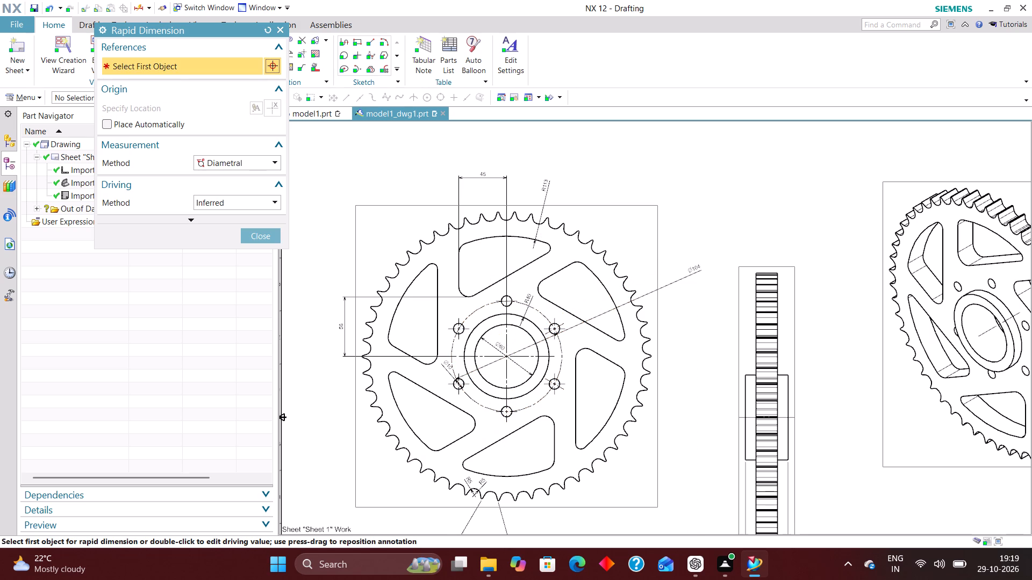
pyautogui.scroll(-2, 603, 317)
pyautogui.scroll(4, 569, 344)
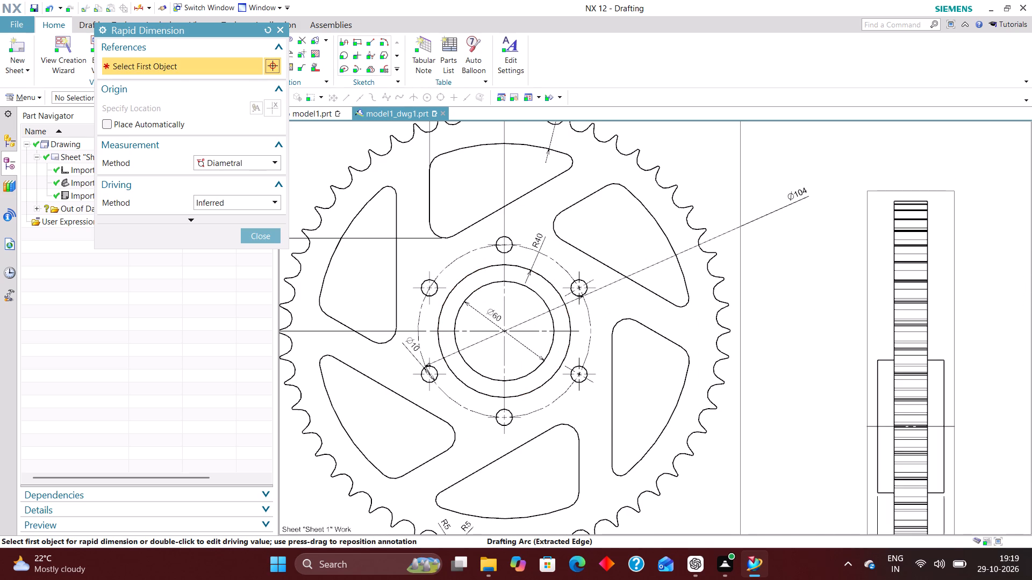
pyautogui.scroll(-2, 423, 242)
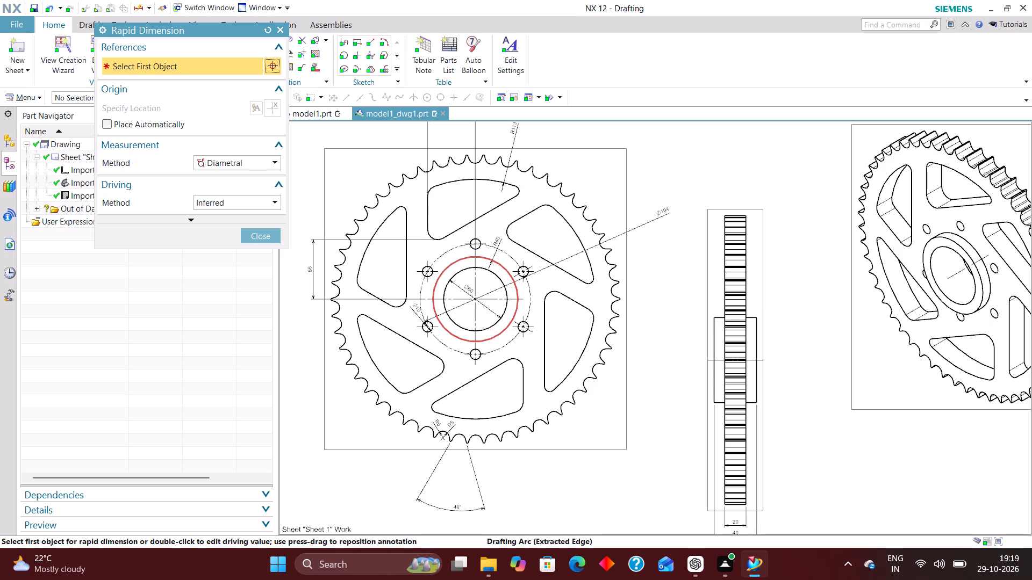
pyautogui.scroll(-2, 454, 271)
pyautogui.scroll(5, 476, 258)
pyautogui.click(255, 232)
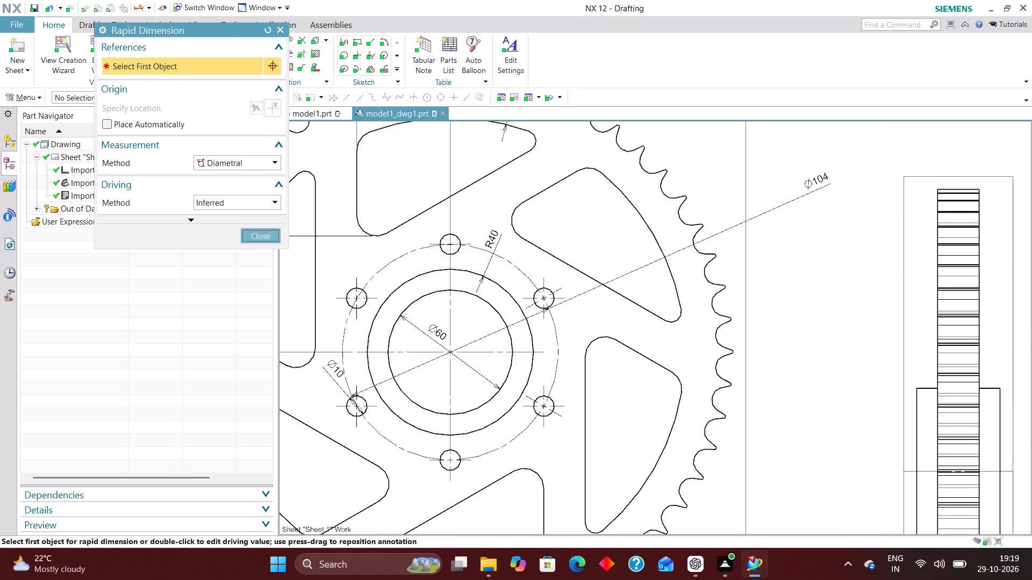
# Examine the tooth dimensions at the bottom of the front view and the whole sheet for missing dimensions.
pyautogui.scroll(-4, 518, 249)
pyautogui.scroll(4, 511, 309)
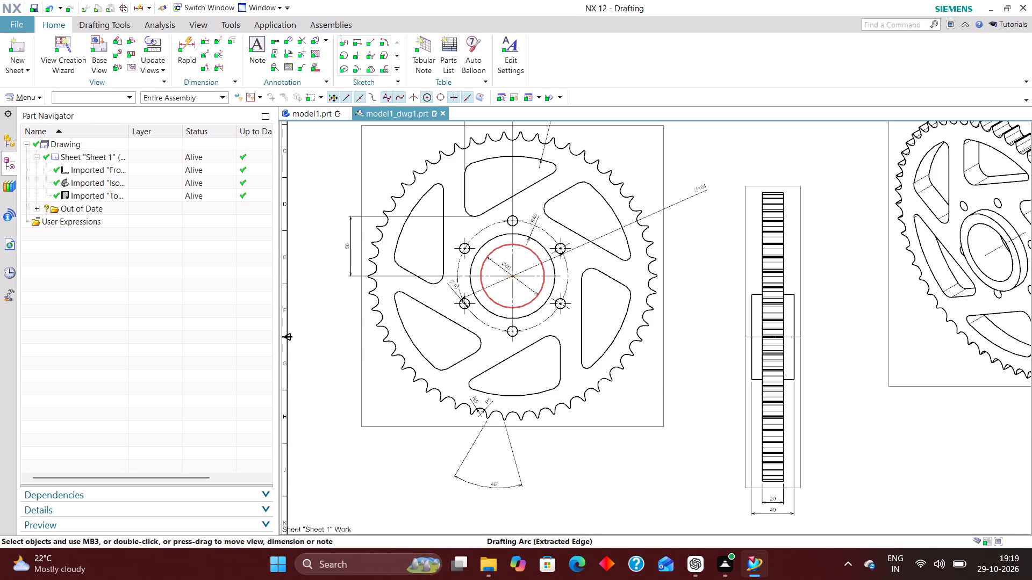
pyautogui.scroll(5, 502, 426)
pyautogui.scroll(-5, 470, 376)
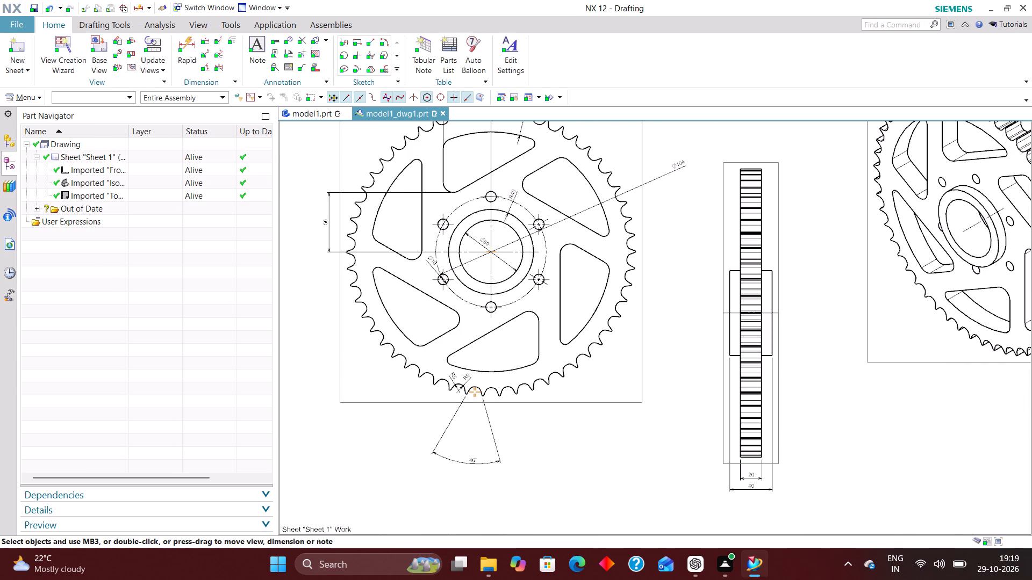
pyautogui.scroll(2, 526, 376)
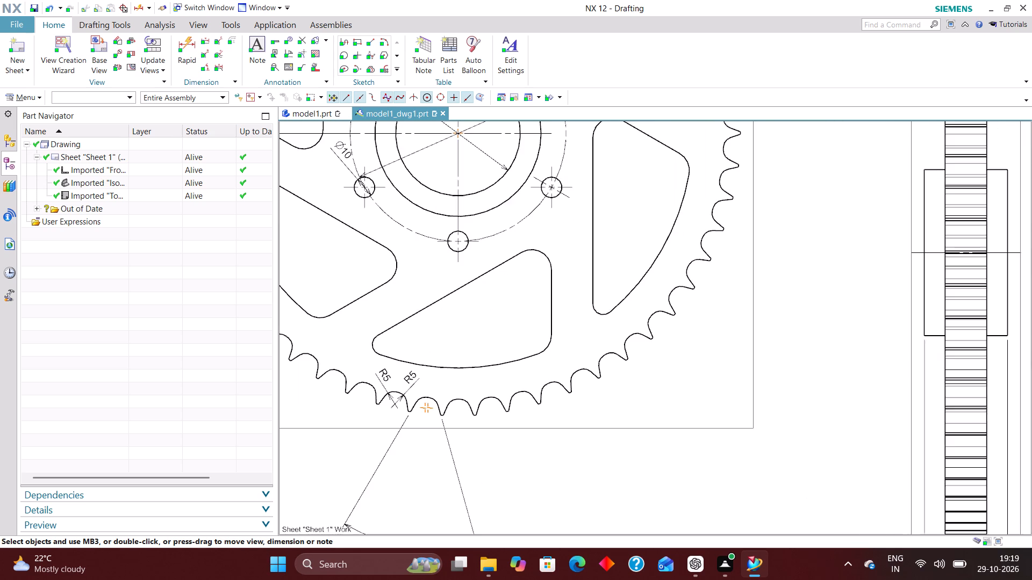
pyautogui.scroll(1, 525, 377)
pyautogui.scroll(-3, 526, 378)
pyautogui.moveTo(692, 382); pyautogui.dragTo(621, 462, button='right')
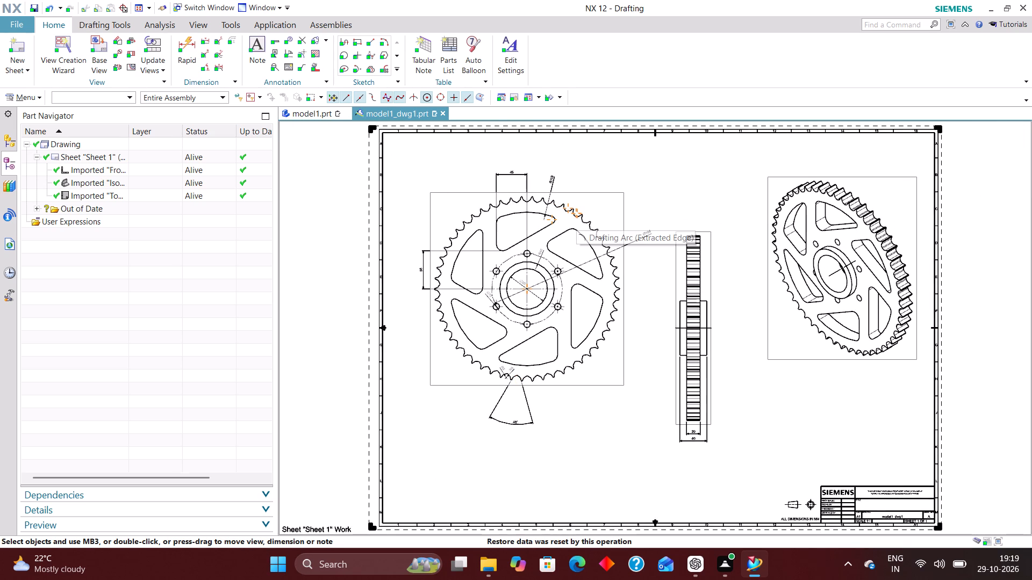
# Add a radial dimension to the upper-left corner fillet of the front view's top cutout, placing its text inside the cutout.
pyautogui.scroll(3, 615, 220)
pyautogui.scroll(4, 370, 225)
pyautogui.scroll(-1, 451, 289)
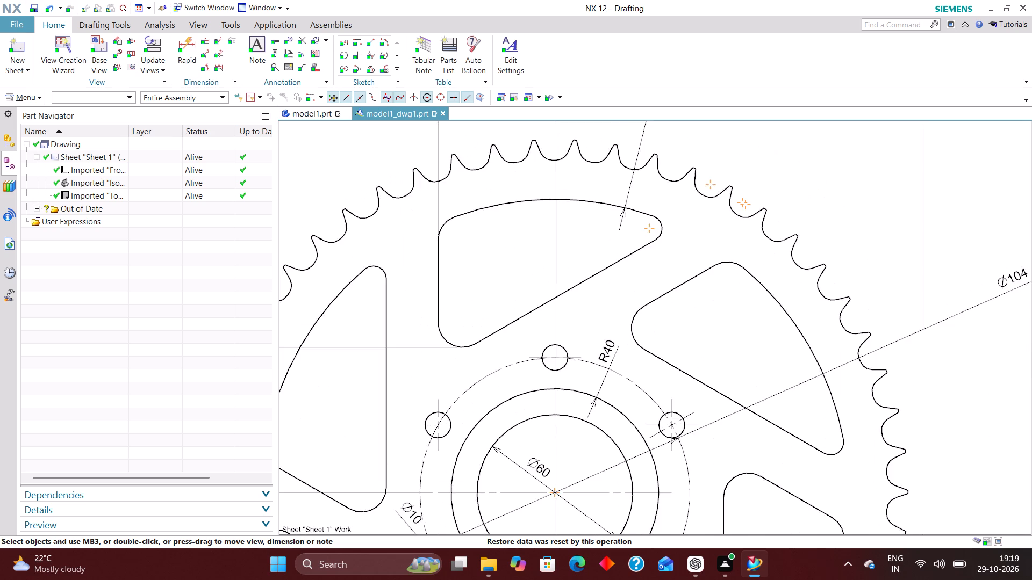
pyautogui.scroll(-1, 460, 297)
pyautogui.click(184, 42)
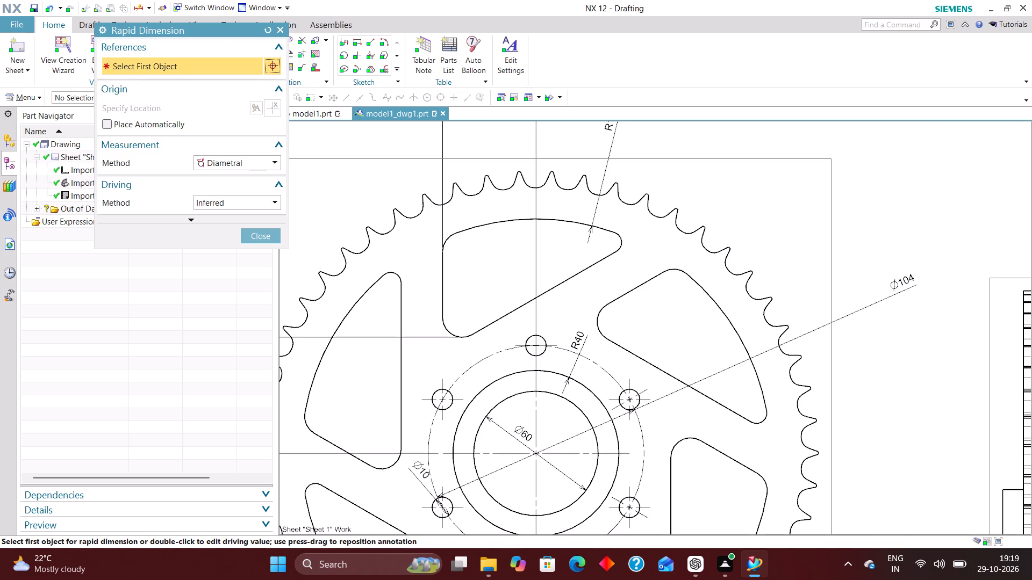
pyautogui.click(241, 163)
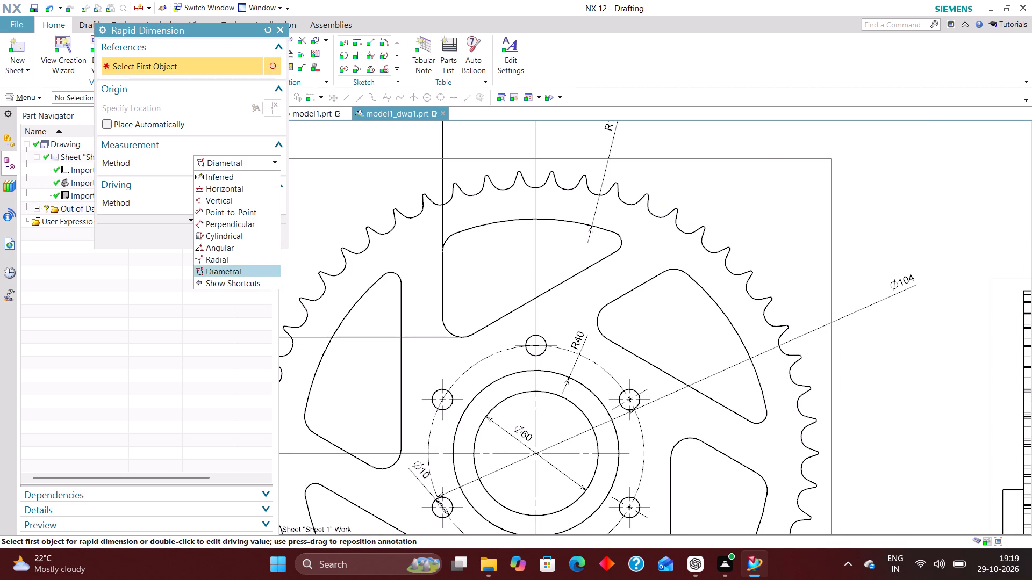
pyautogui.click(233, 261)
pyautogui.scroll(5, 446, 246)
pyautogui.click(448, 233)
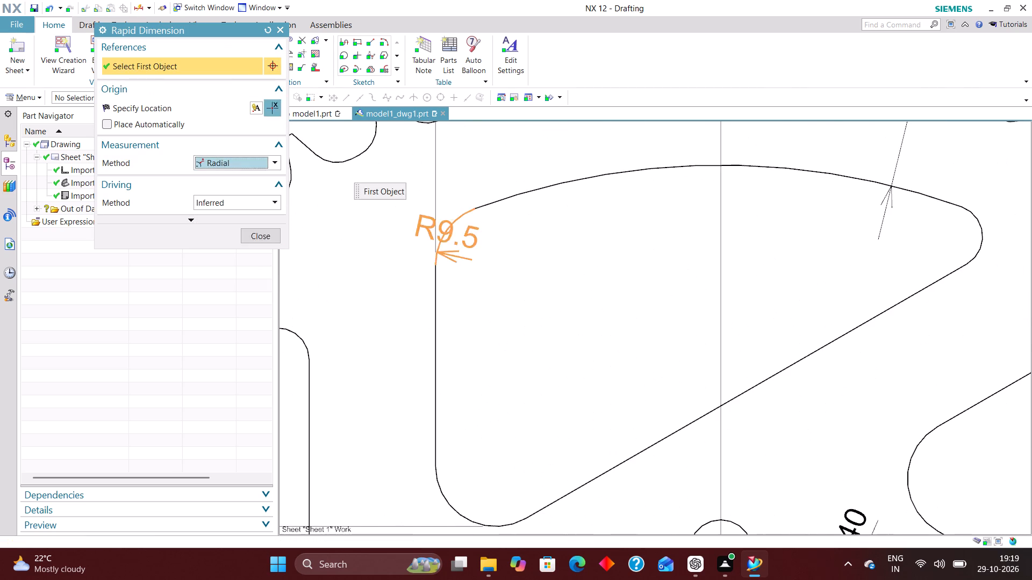
pyautogui.scroll(-4, 515, 285)
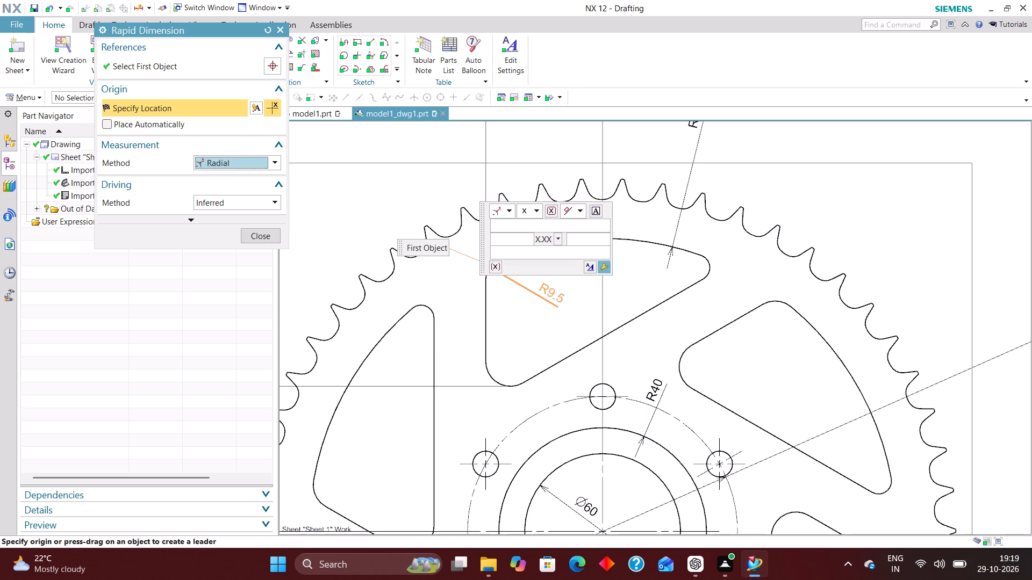
pyautogui.click(550, 295)
# Add a radial dimension to the lower-right corner fillet of the front view's upper-left cutout, placing its text inside that cutout.
pyautogui.scroll(-2, 594, 298)
pyautogui.scroll(5, 473, 460)
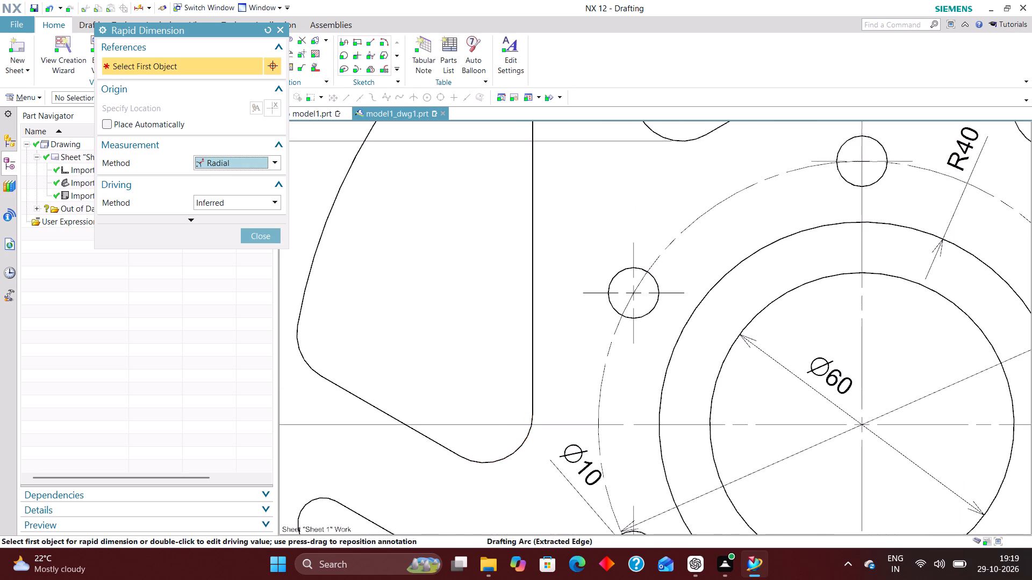
pyautogui.click(499, 458)
pyautogui.click(440, 283)
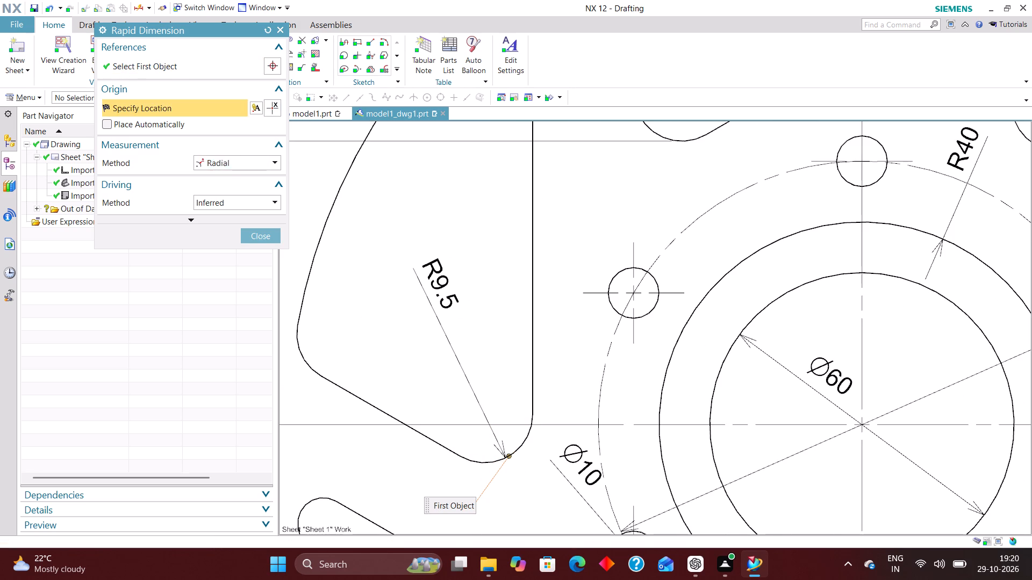
# Add a radial dimension to the right-hand corner fillet of the front view's top cutout, placing its text horizontally inside the cutout.
pyautogui.scroll(-8, 443, 423)
pyautogui.scroll(5, 655, 243)
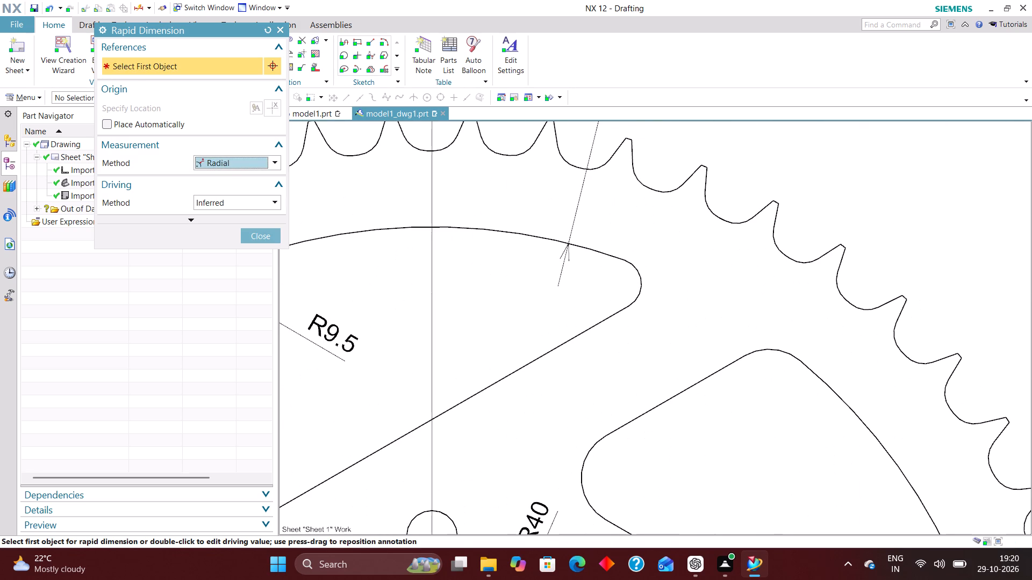
pyautogui.click(641, 279)
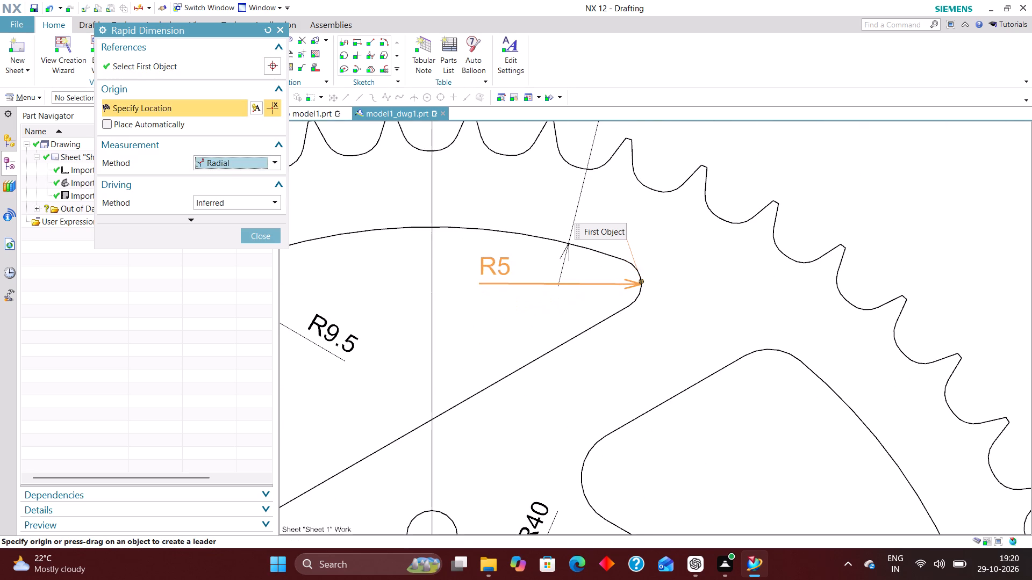
pyautogui.click(494, 266)
pyautogui.click(257, 237)
pyautogui.scroll(-1, 553, 336)
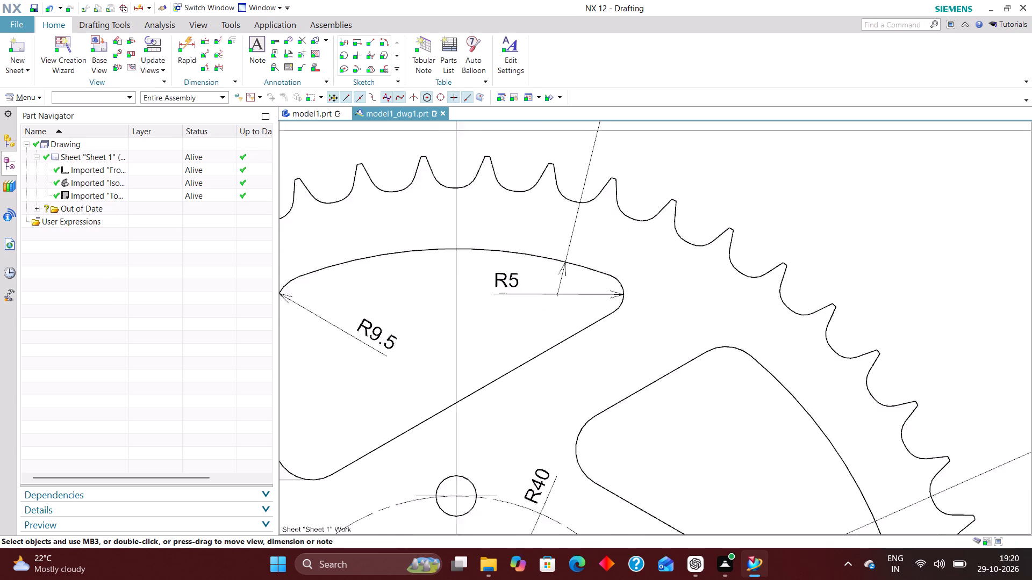
pyautogui.scroll(-7, 553, 339)
pyautogui.scroll(-1, 560, 414)
pyautogui.scroll(-1, 650, 289)
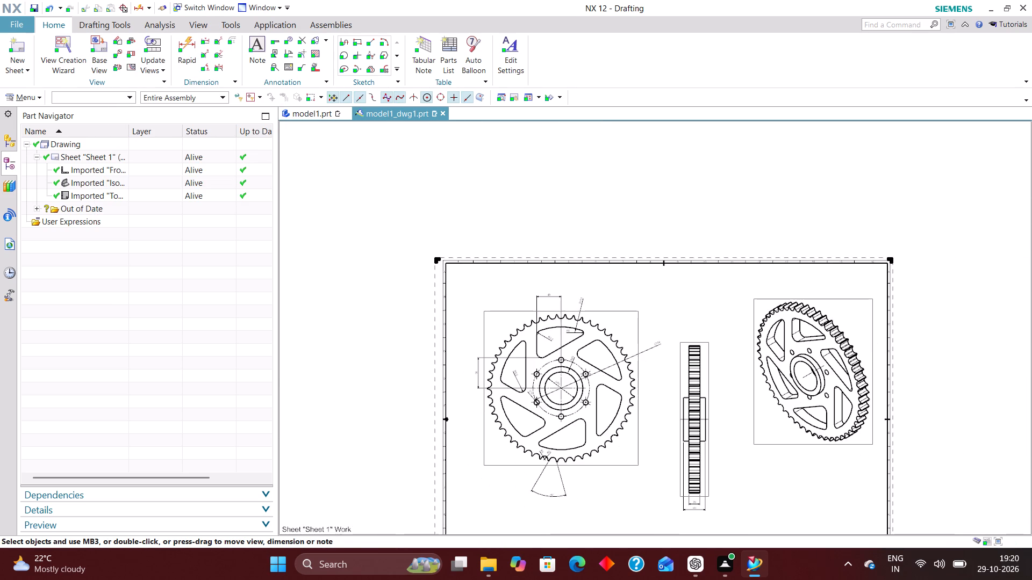
# Show a view label of type Name below the isometric view.
pyautogui.scroll(4, 670, 306)
pyautogui.moveTo(713, 257); pyautogui.dragTo(648, 329, button='right')
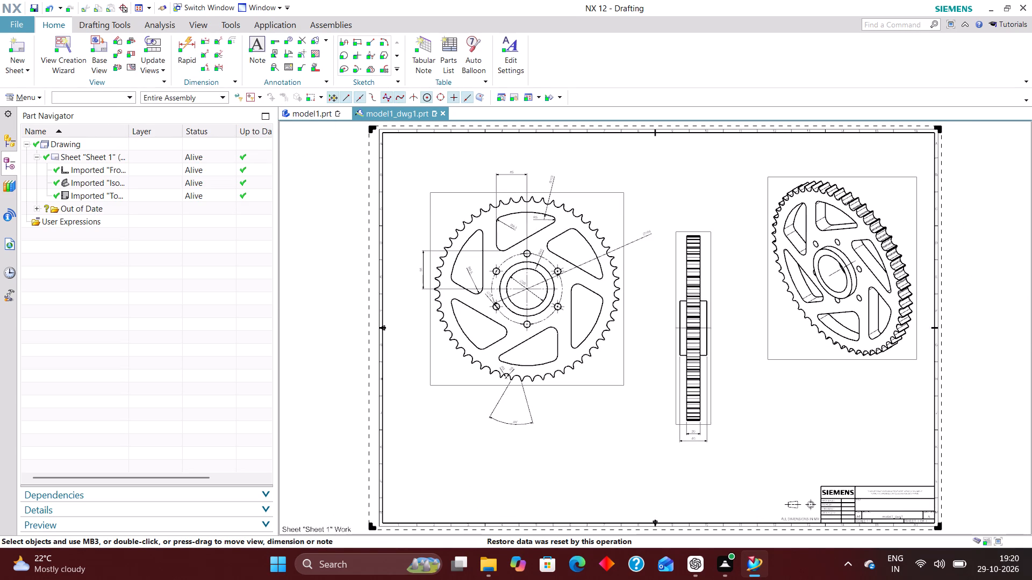
pyautogui.scroll(3, 626, 368)
pyautogui.scroll(-2, 422, 307)
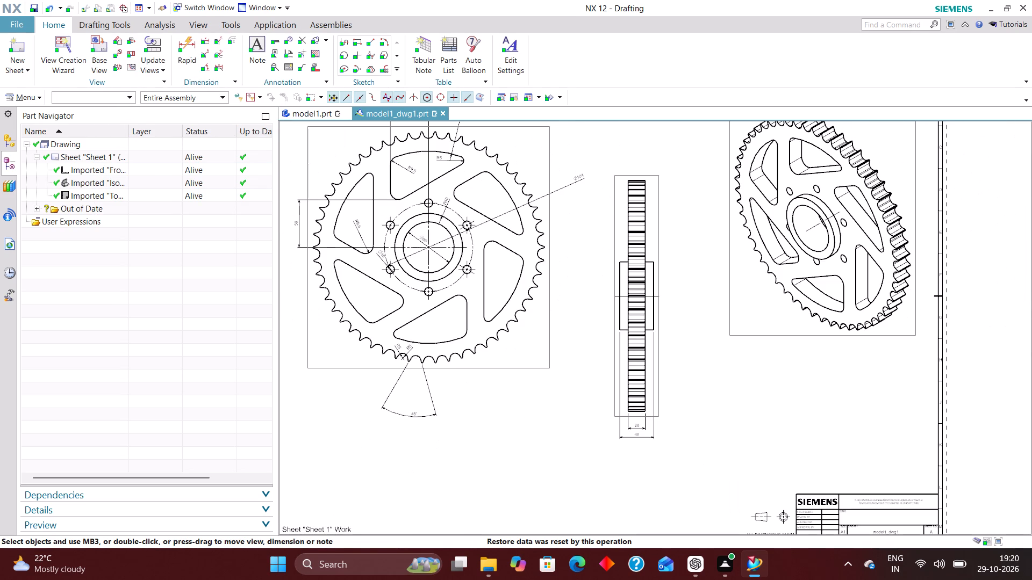
pyautogui.rightClick(785, 332)
pyautogui.click(825, 97)
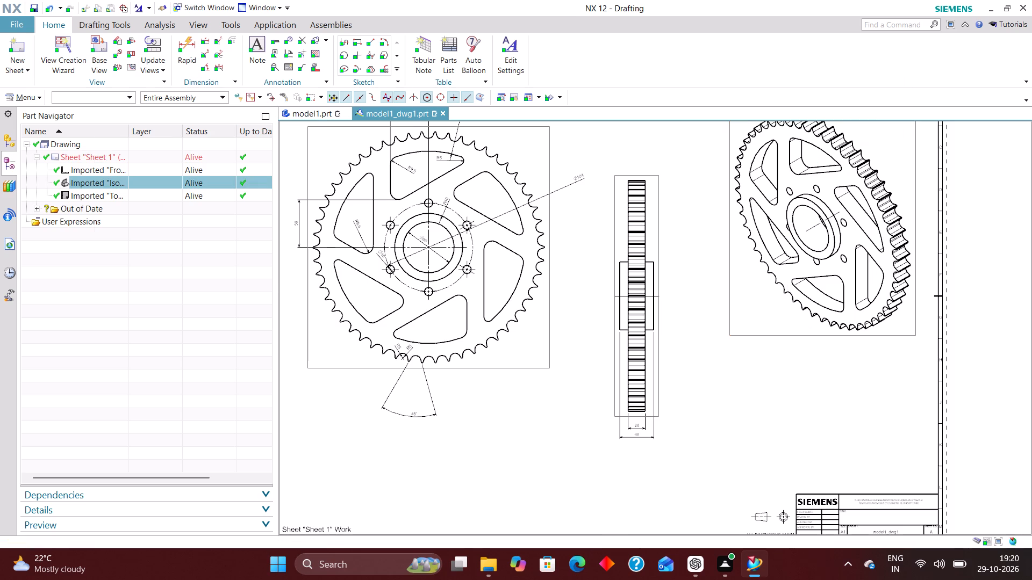
pyautogui.scroll(-4, 148, 150)
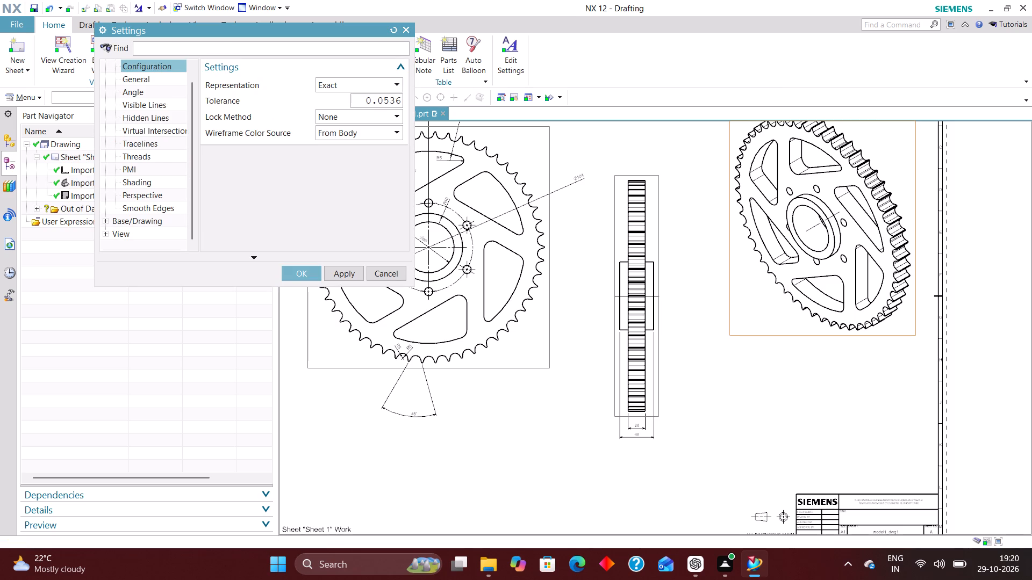
pyautogui.click(145, 221)
pyautogui.click(250, 82)
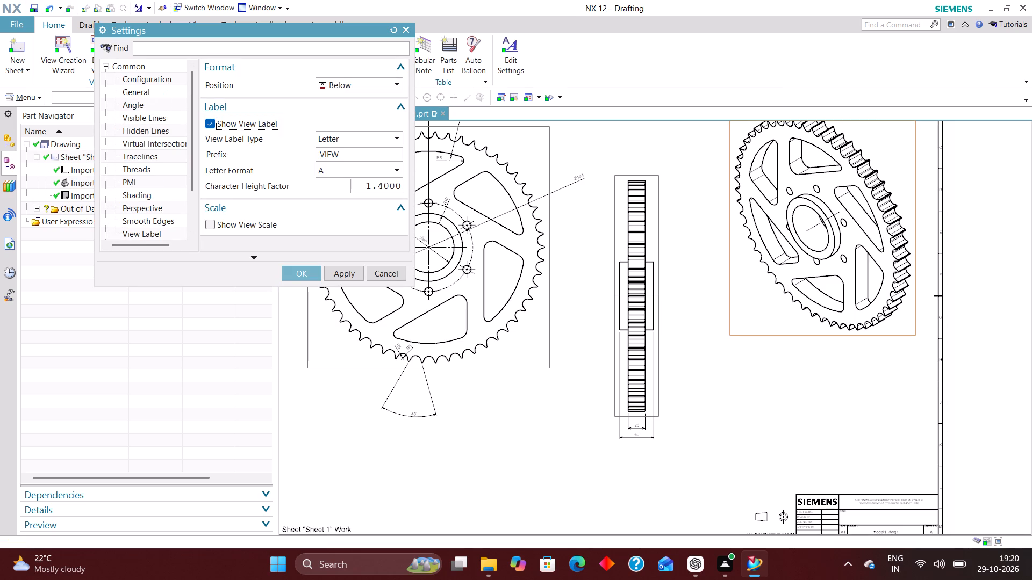
pyautogui.click(339, 136)
pyautogui.click(340, 151)
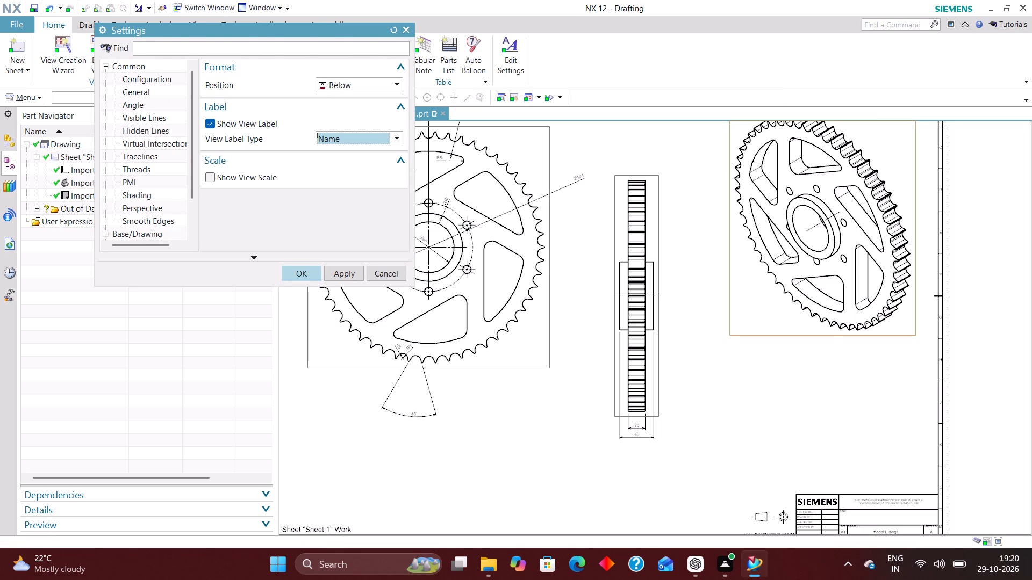
pyautogui.click(299, 275)
# Show a Name-type view label below the front view and place it just beside the tooth angle dimension.
pyautogui.rightClick(495, 368)
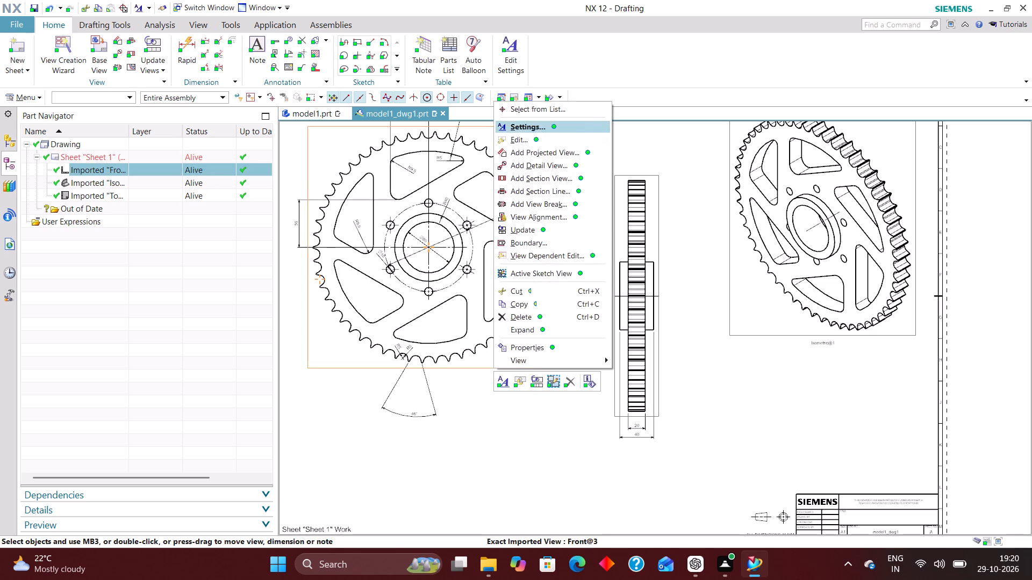
pyautogui.click(547, 129)
pyautogui.click(210, 81)
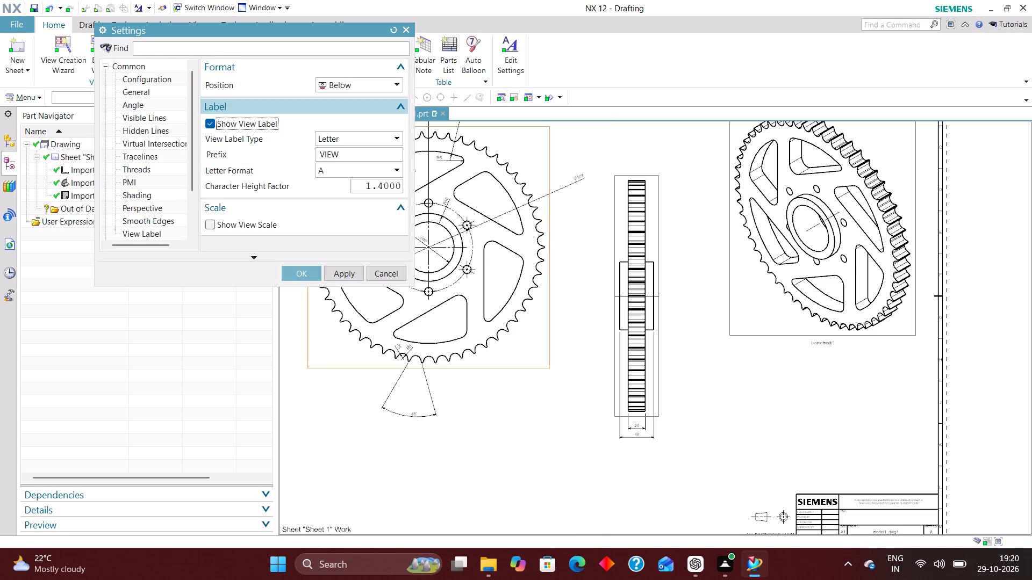
pyautogui.click(347, 139)
pyautogui.click(345, 148)
pyautogui.click(302, 275)
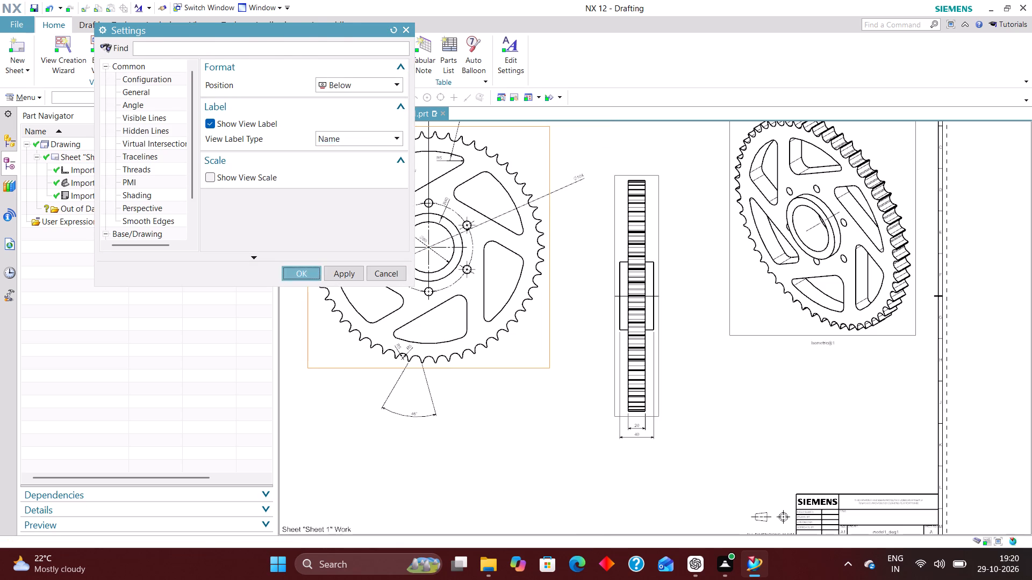
pyautogui.scroll(3, 433, 395)
pyautogui.moveTo(431, 354); pyautogui.dragTo(446, 365)
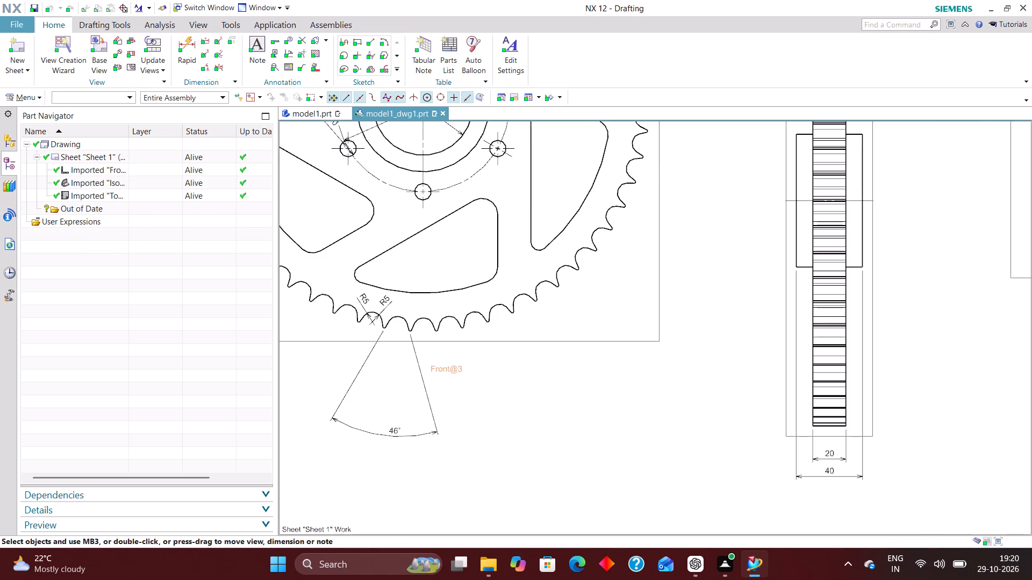
pyautogui.moveTo(446, 365); pyautogui.dragTo(443, 362)
# Show a Name-type view label below the edge view and move it beside the 20 and 40 width dimensions.
pyautogui.scroll(-3, 582, 358)
pyautogui.scroll(3, 764, 409)
pyautogui.rightClick(699, 393)
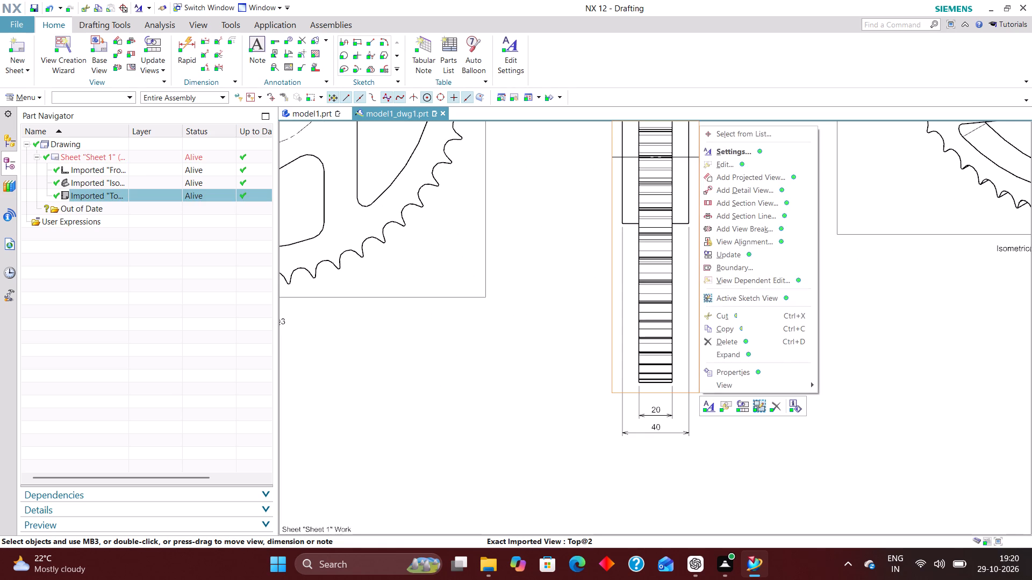
pyautogui.click(752, 147)
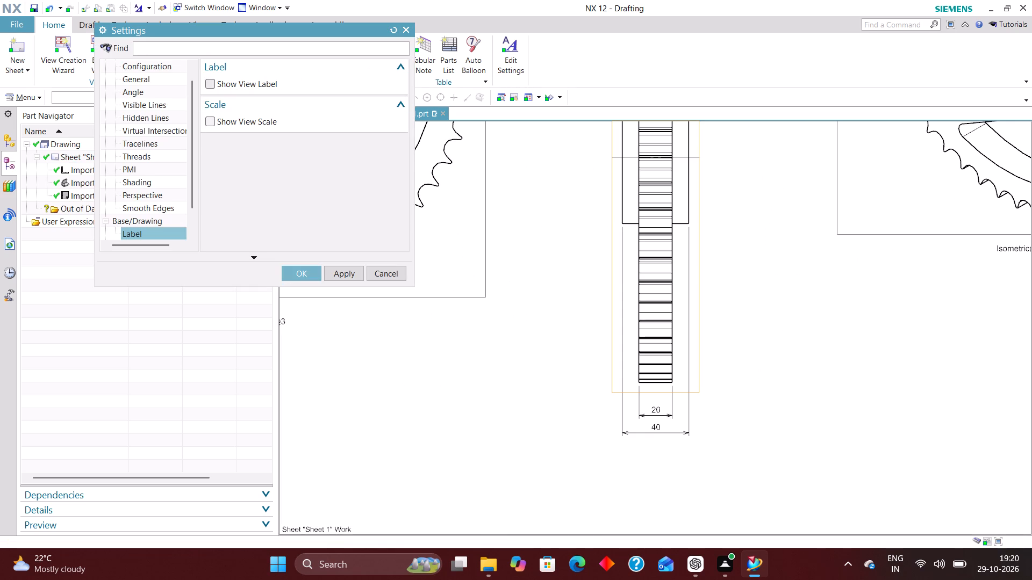
pyautogui.click(214, 83)
pyautogui.click(351, 139)
pyautogui.click(355, 153)
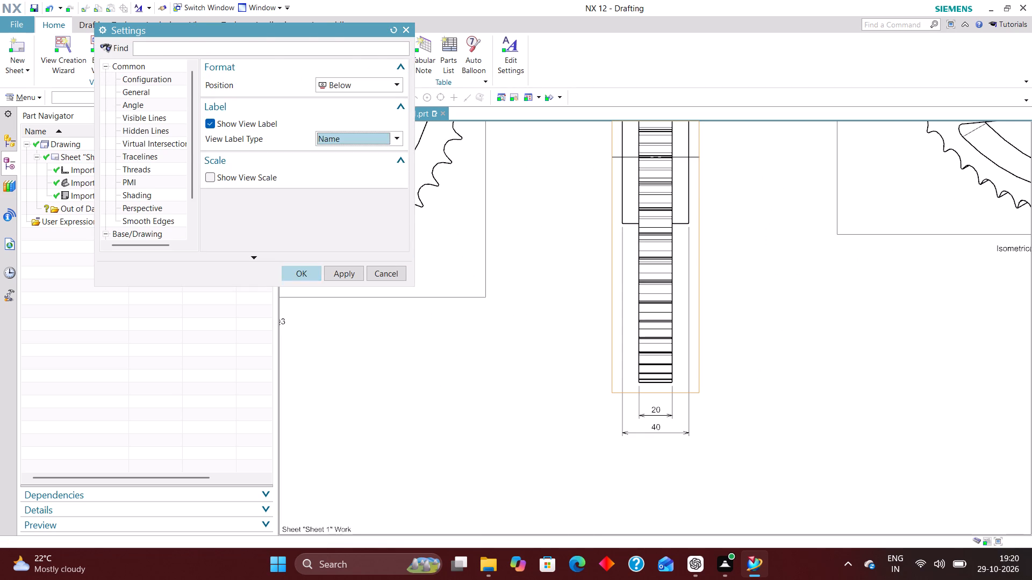
pyautogui.click(295, 278)
pyautogui.scroll(-2, 685, 343)
pyautogui.scroll(5, 676, 376)
pyautogui.moveTo(649, 389); pyautogui.dragTo(801, 397)
# Rename the front view to FRONT VIEW.
pyautogui.scroll(-5, 722, 433)
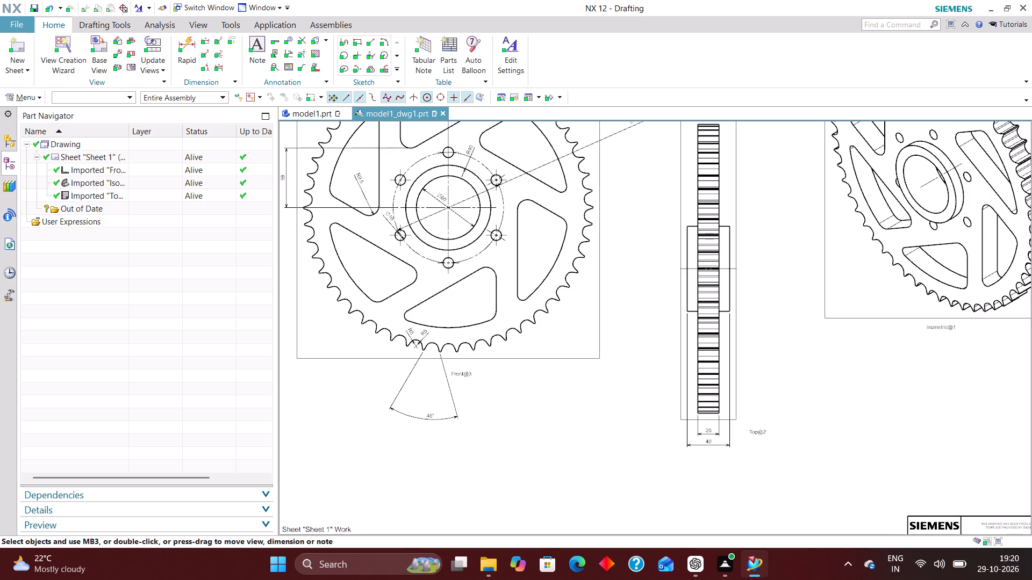
pyautogui.moveTo(642, 317); pyautogui.dragTo(374, 517, button='right')
pyautogui.scroll(1, 851, 376)
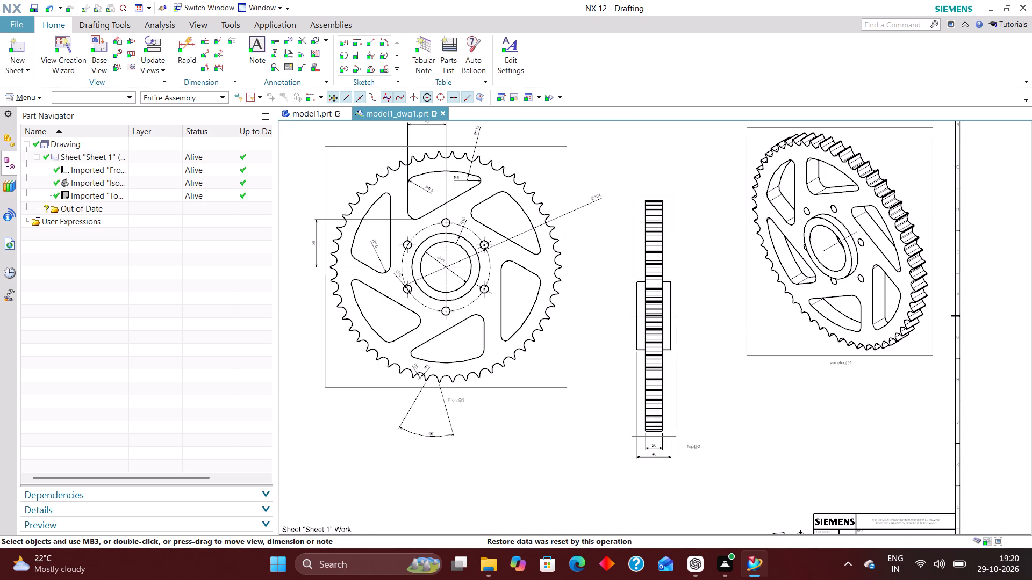
pyautogui.click(132, 166)
pyautogui.rightClick(145, 172)
pyautogui.click(187, 376)
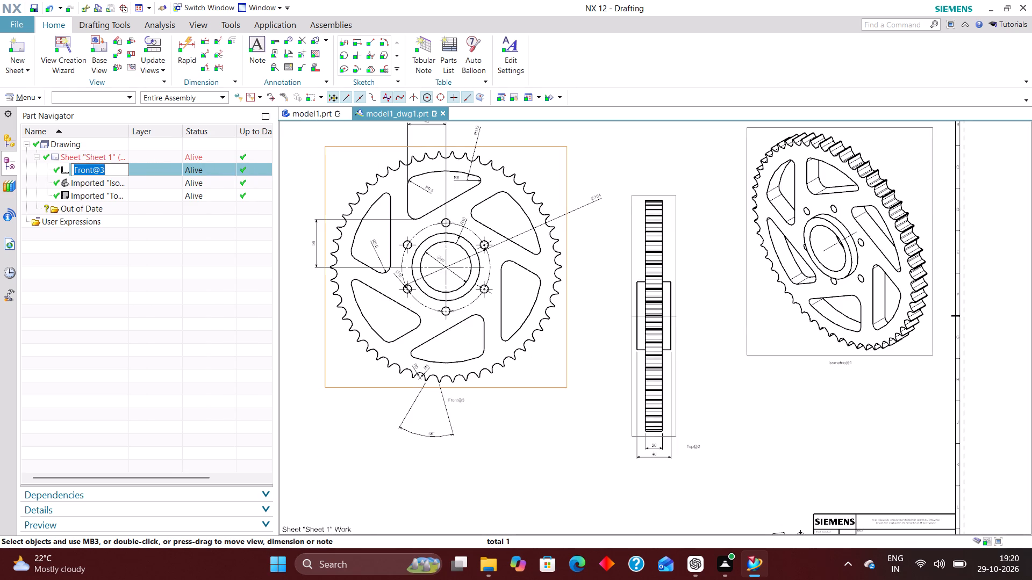
pyautogui.press('f')
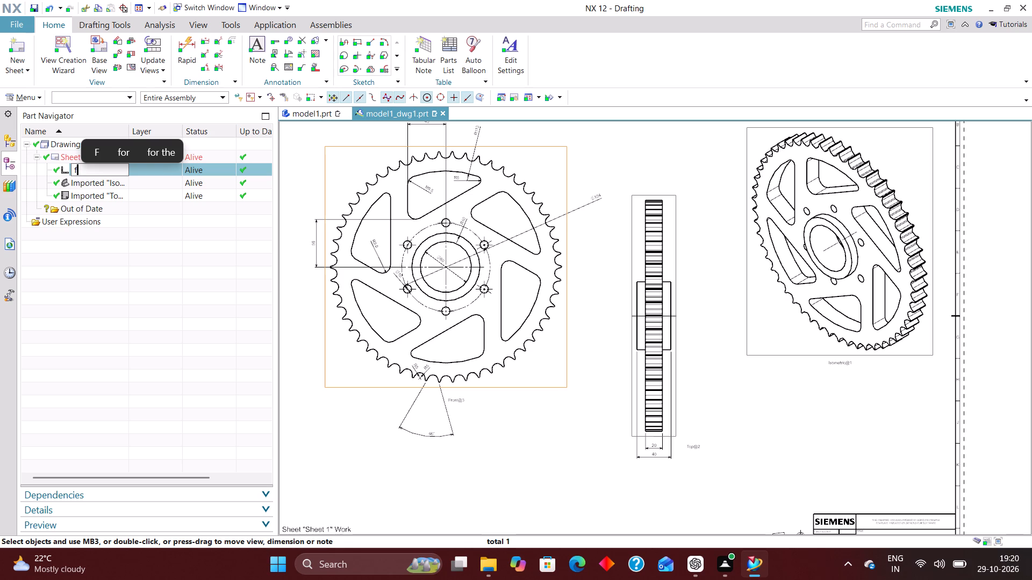
pyautogui.write('FR')
pyautogui.press('o')
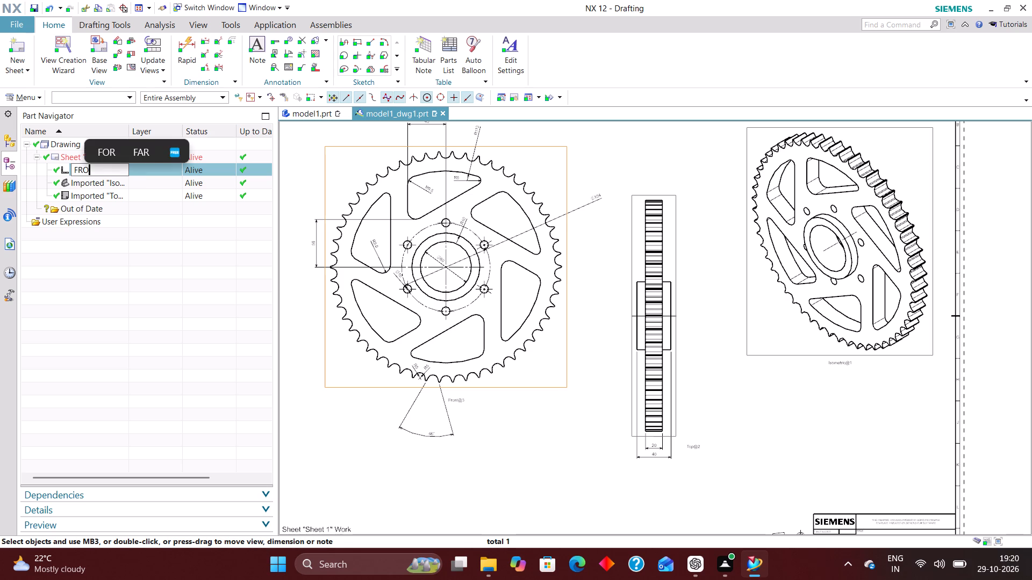
pyautogui.write('NT')
pyautogui.press('space')
pyautogui.write('VIEW')
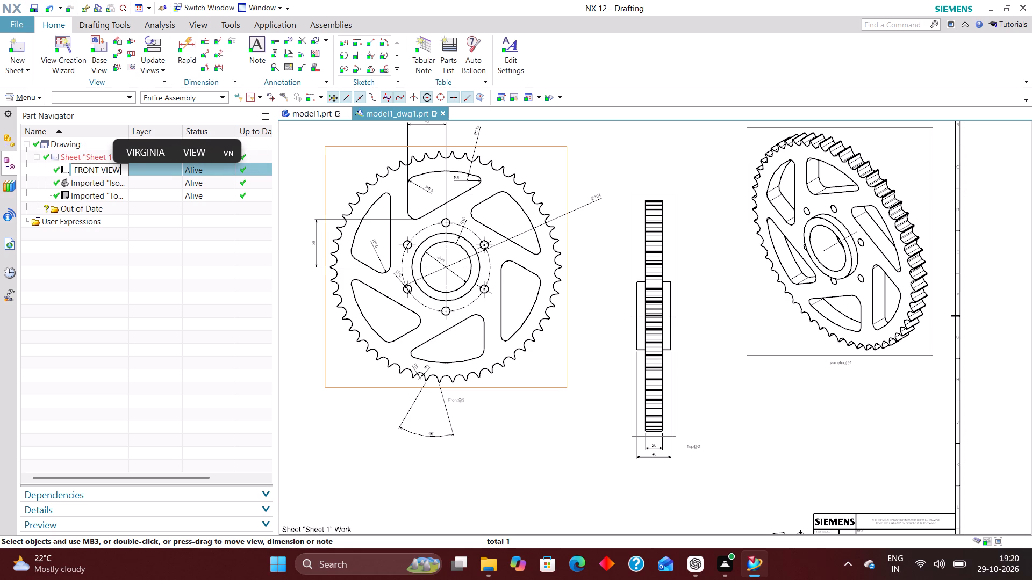
pyautogui.press('Return')
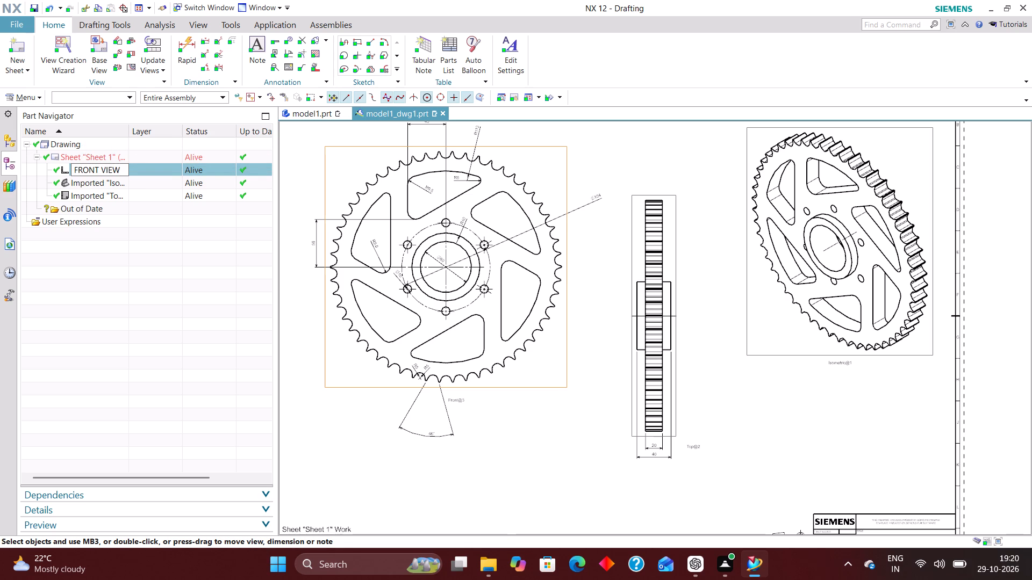
# Rename the isometric view to ISOMETRIC VIEW.
pyautogui.click(138, 179)
pyautogui.rightClick(137, 180)
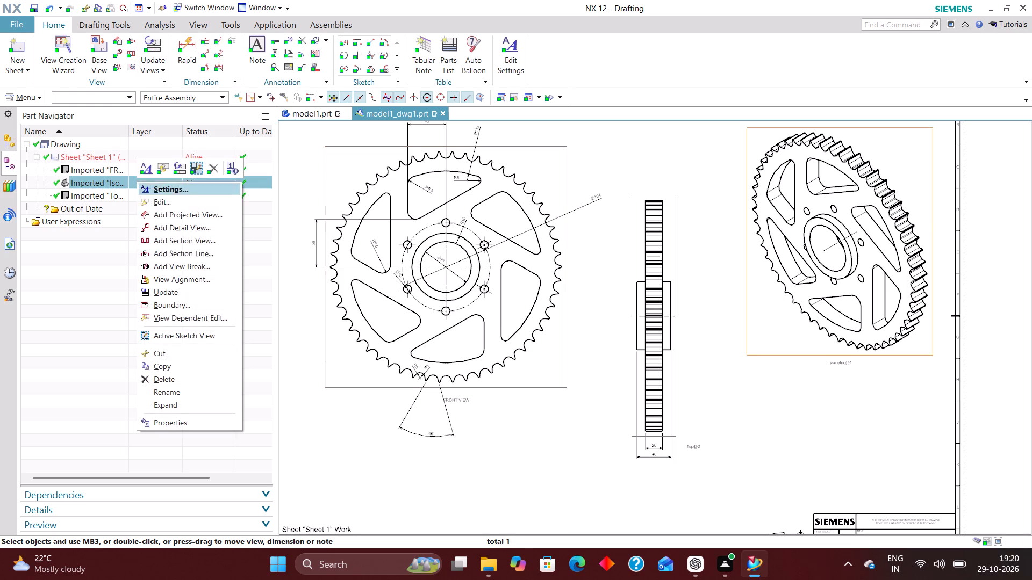
pyautogui.click(200, 389)
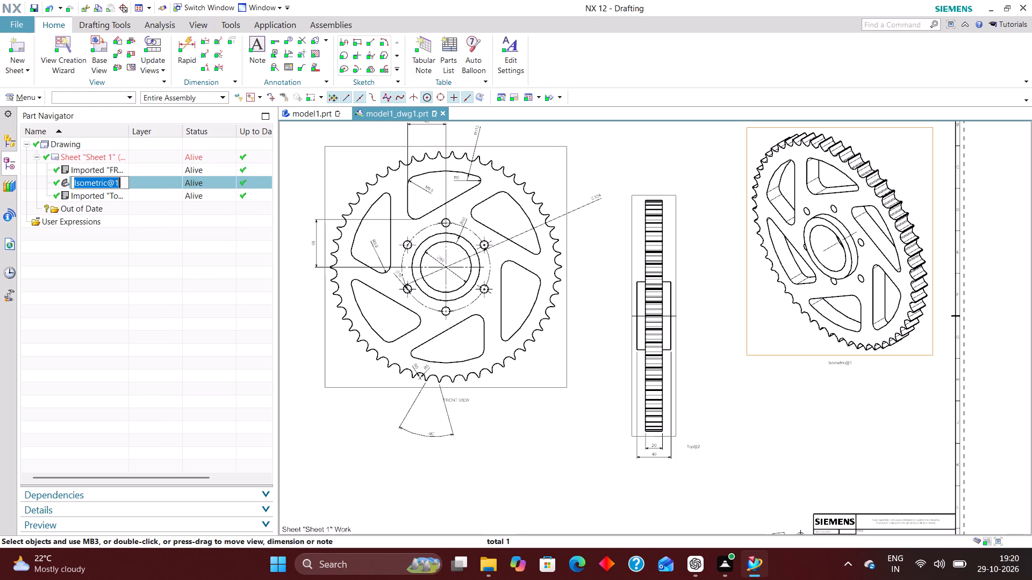
pyautogui.write('ISOMETRIC VIEW')
pyautogui.press('Return')
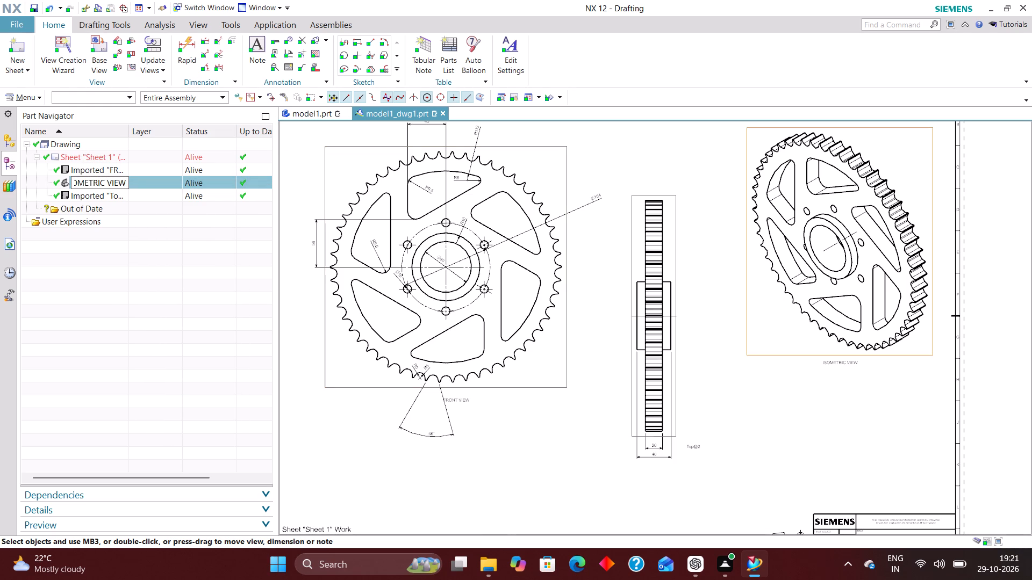
# Rename the edge view to RIGHT VIEW.
pyautogui.click(138, 199)
pyautogui.rightClick(140, 195)
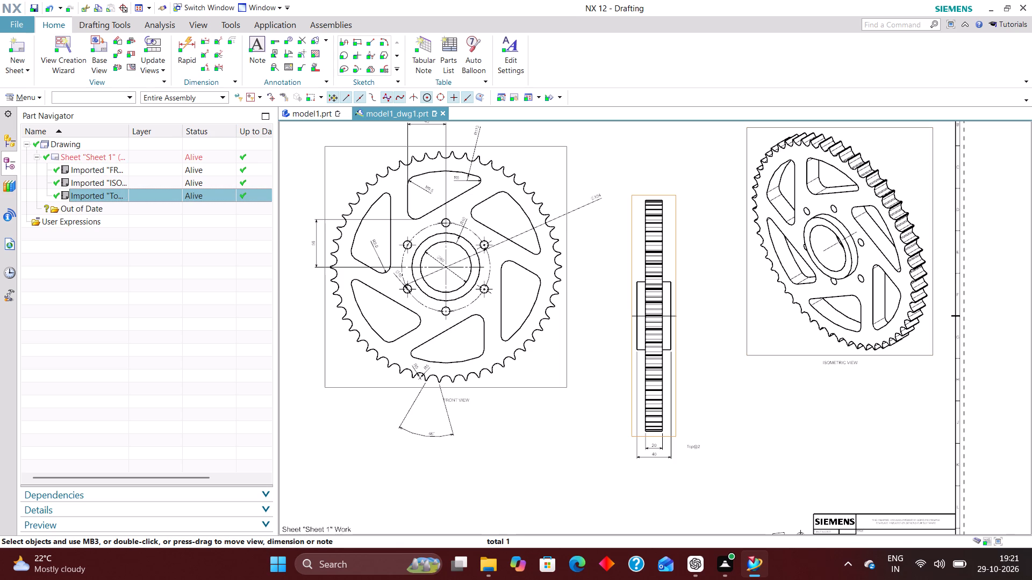
pyautogui.rightClick(134, 193)
pyautogui.click(197, 408)
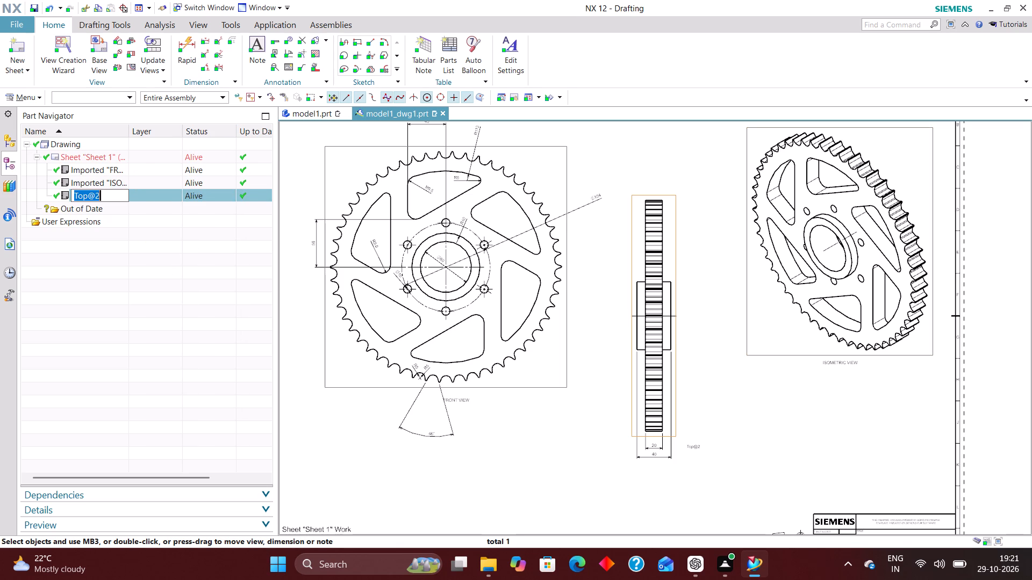
pyautogui.write('TOP')
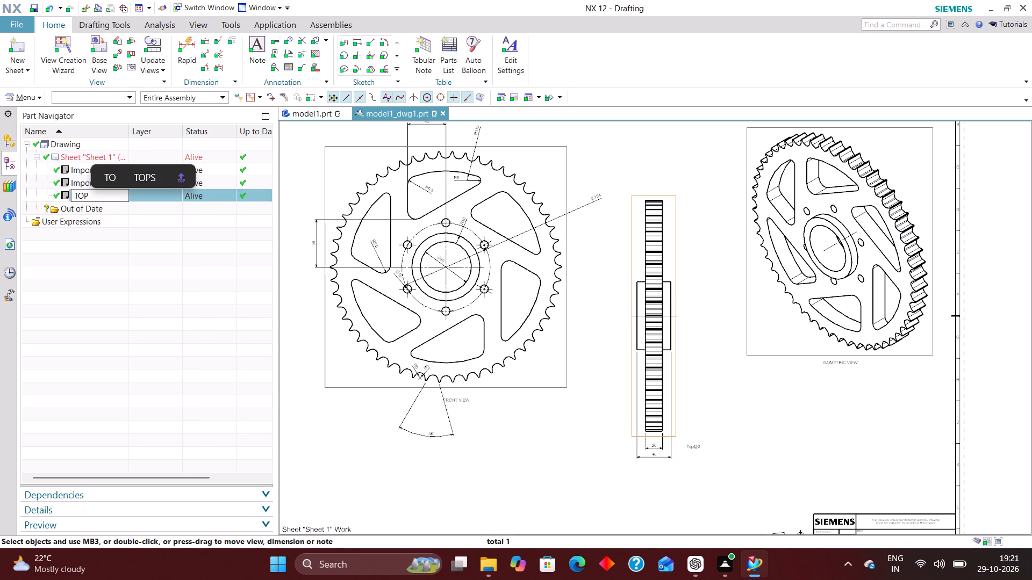
pyautogui.press('BackSpace')
pyautogui.press('BackSpace')
pyautogui.press('BackSpace')
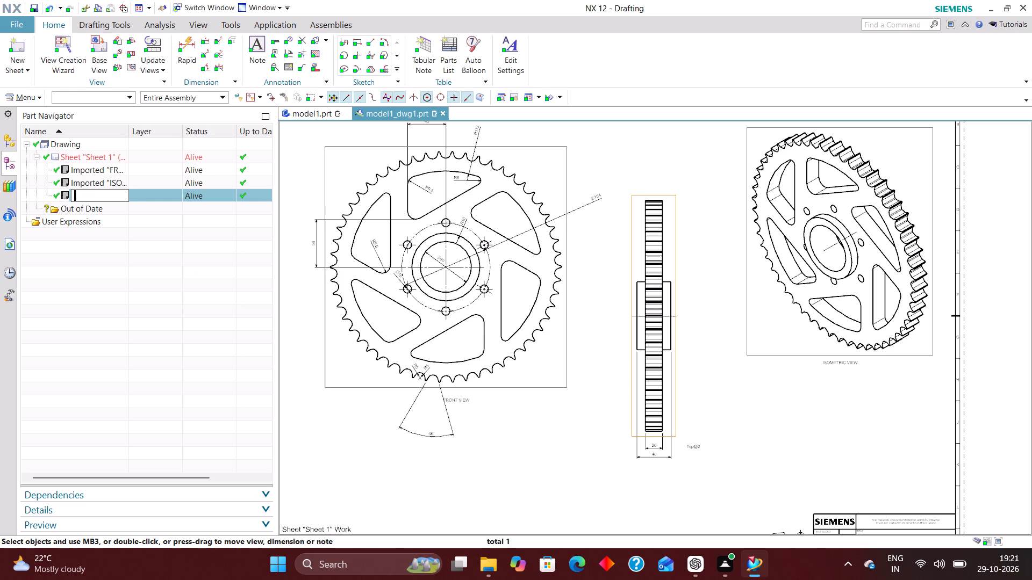
pyautogui.write('RIGHT VI')
pyautogui.write('IW')
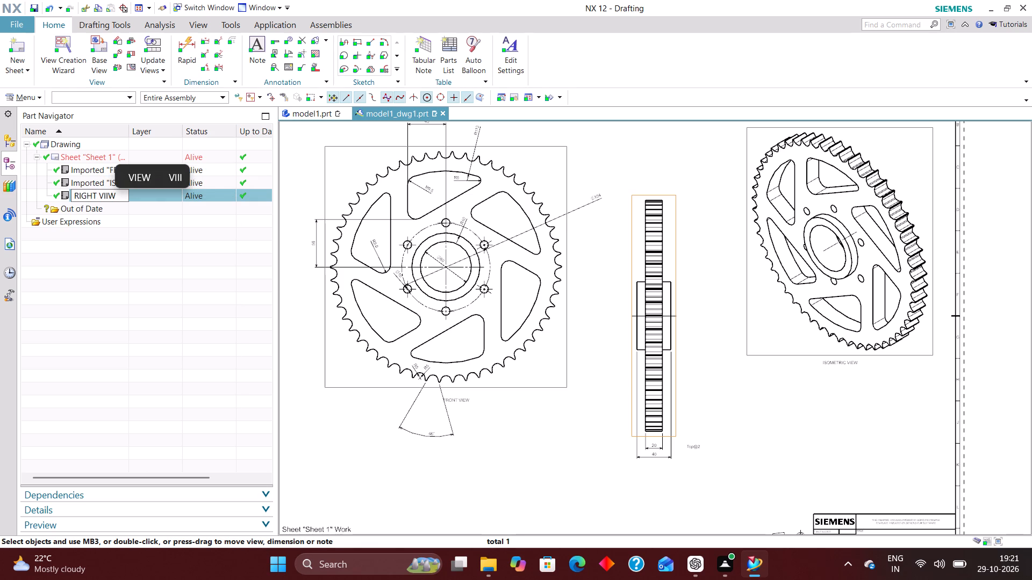
pyautogui.press('BackSpace')
pyautogui.press('BackSpace')
pyautogui.write('EW')
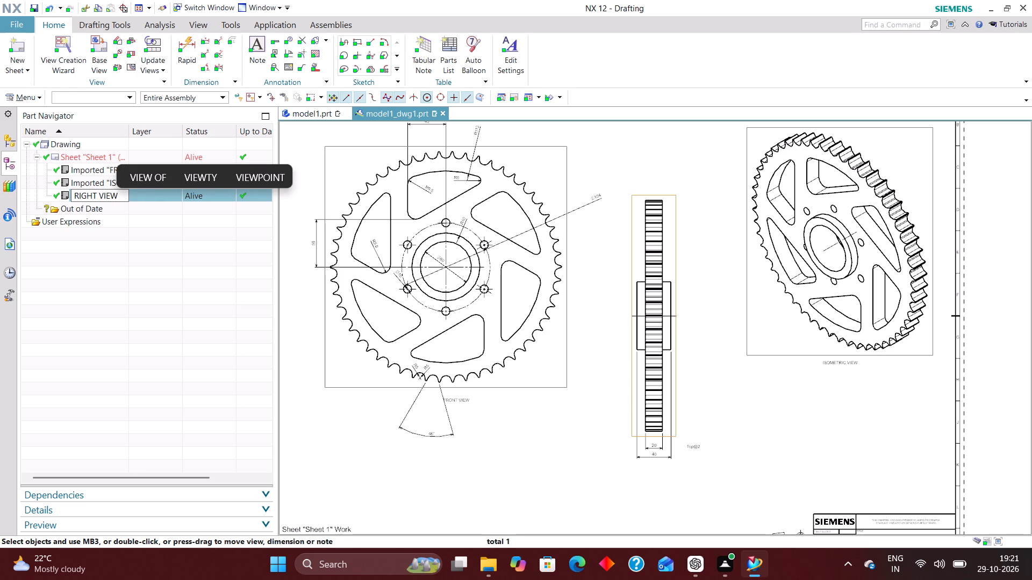
pyautogui.press('Return')
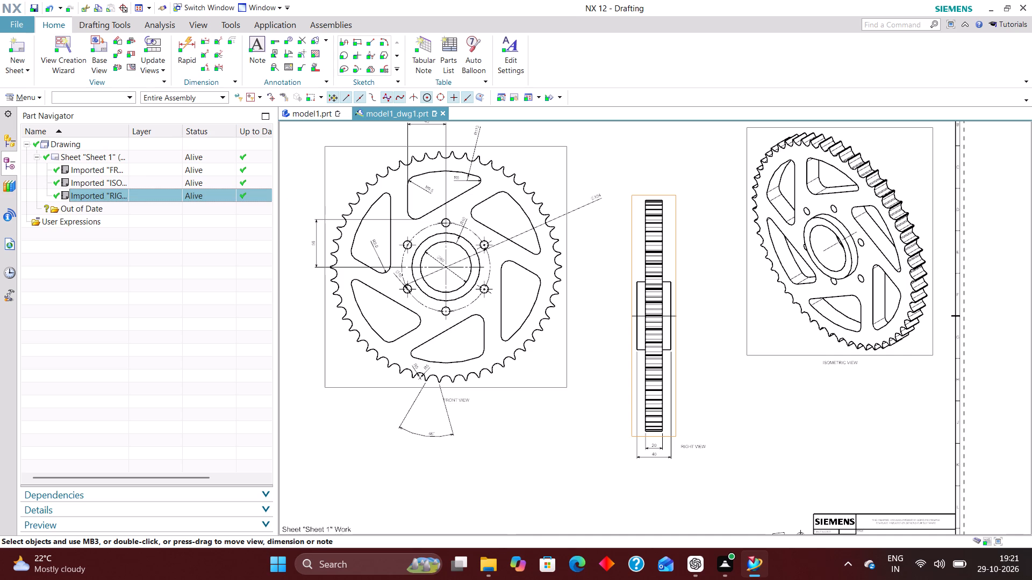
pyautogui.click(358, 452)
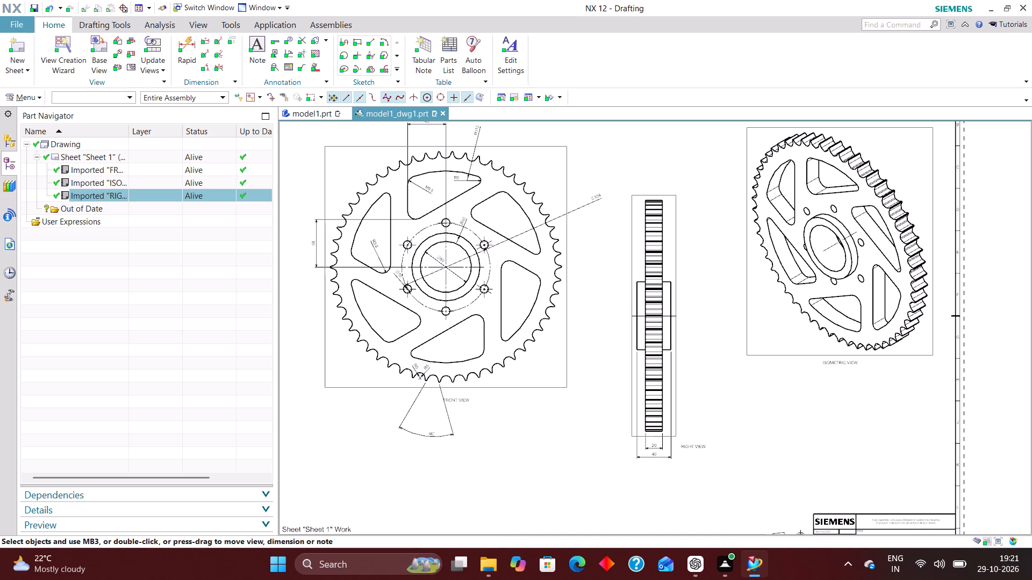
# Complete the title block's weight label as WEIGHT (kg) and enter 5.9634 in the cell beside it.
pyautogui.scroll(-1, 372, 398)
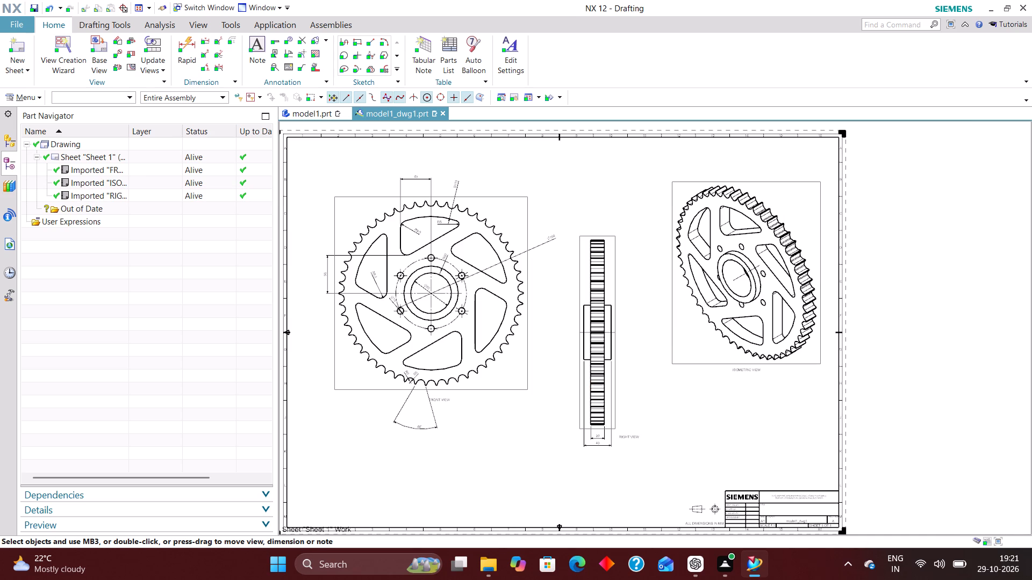
pyautogui.hotkey('ctrl', 'l')
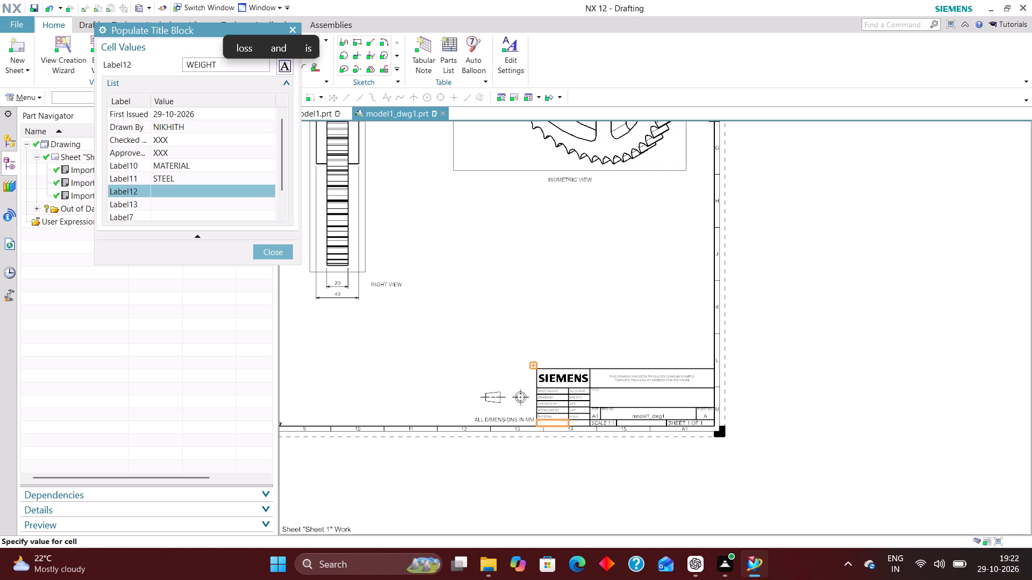
pyautogui.write('()')
pyautogui.press('Left')
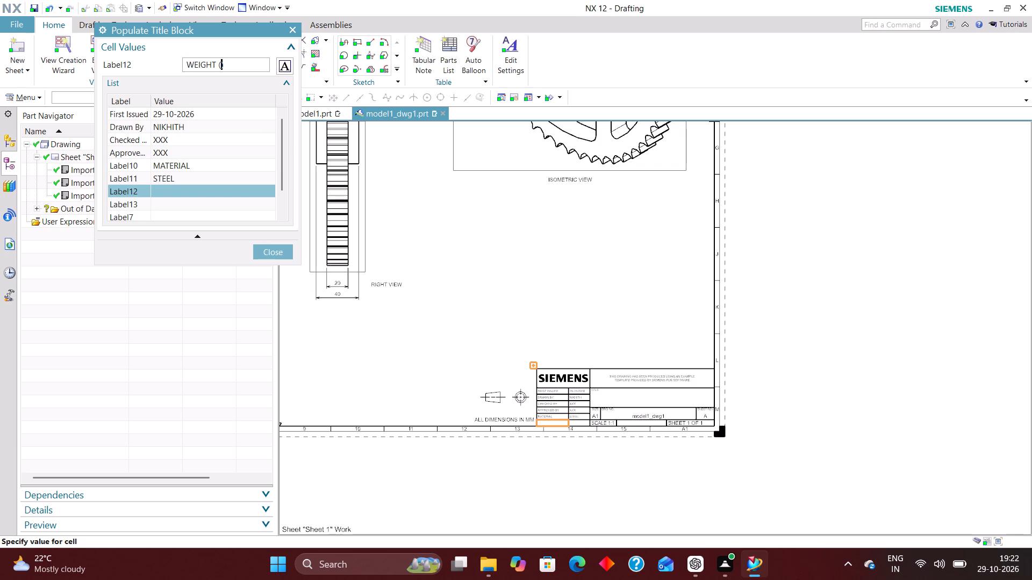
pyautogui.write('kg')
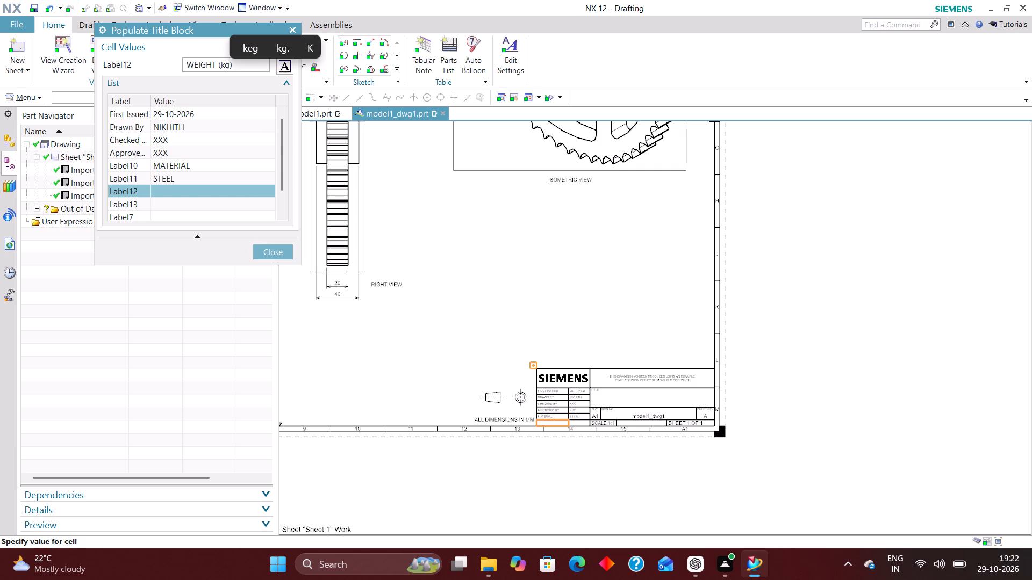
pyautogui.press('Right')
pyautogui.press('Return')
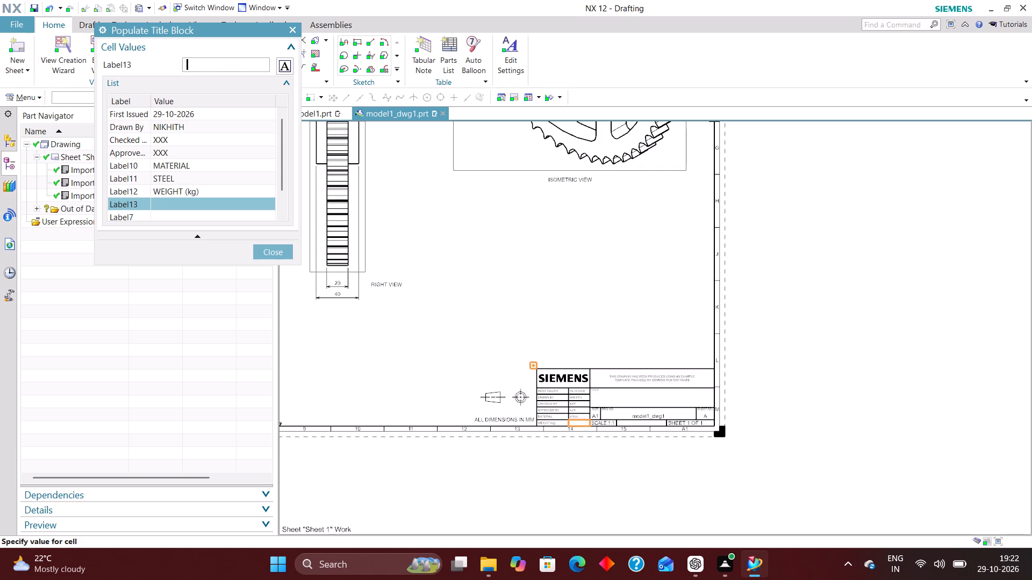
pyautogui.write('5.963')
pyautogui.press('4')
pyautogui.press('Return')
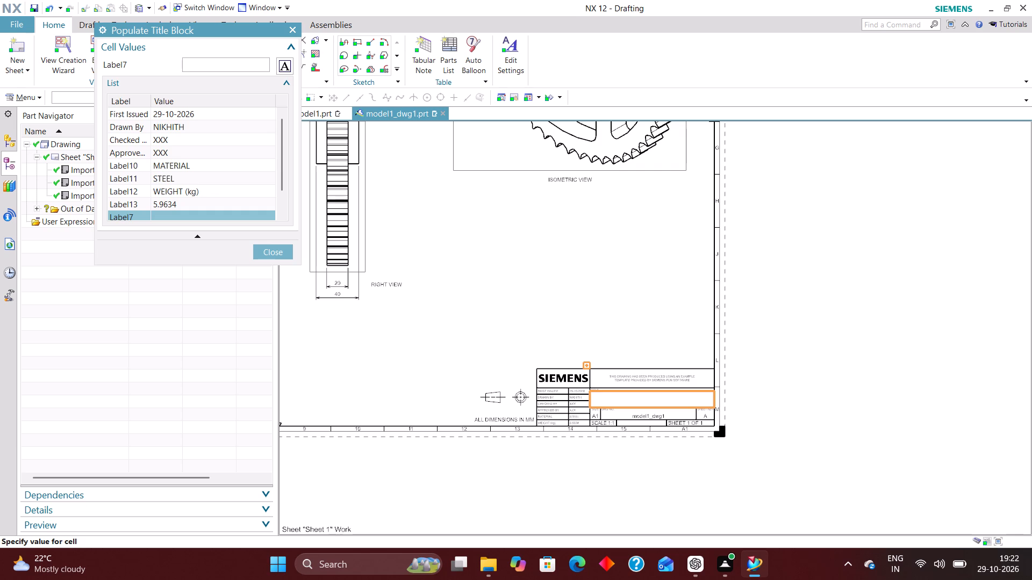
# Look up the component's name in the Downloads folder and in the ChatGPT conversation about the engineering drawing.
pyautogui.click(484, 562)
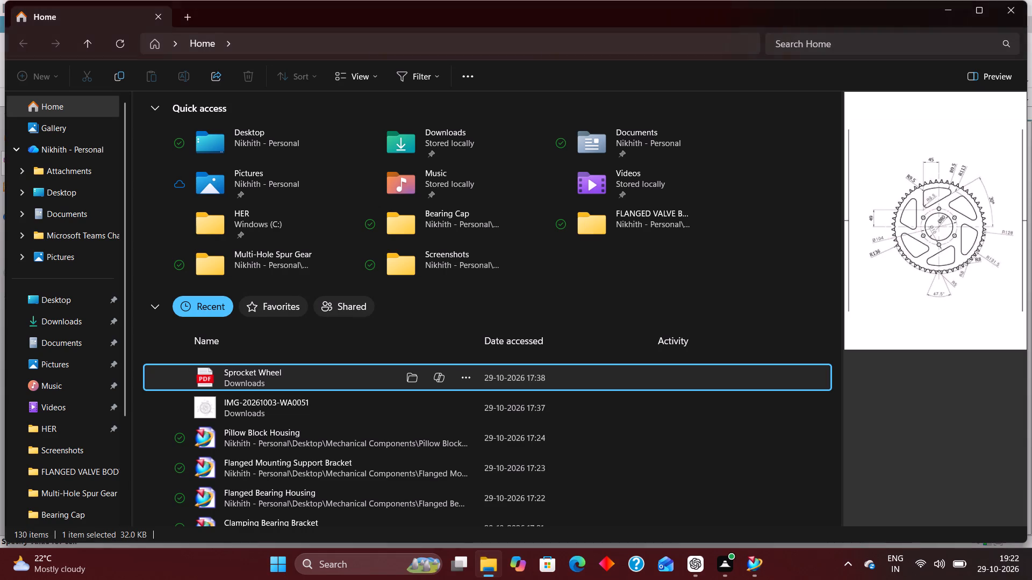
pyautogui.click(62, 320)
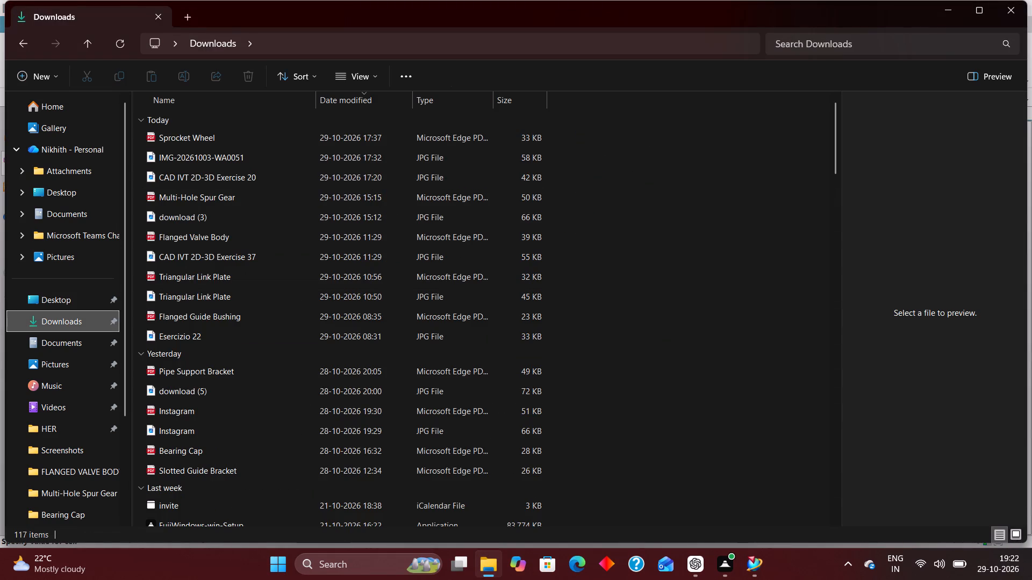
pyautogui.click(760, 569)
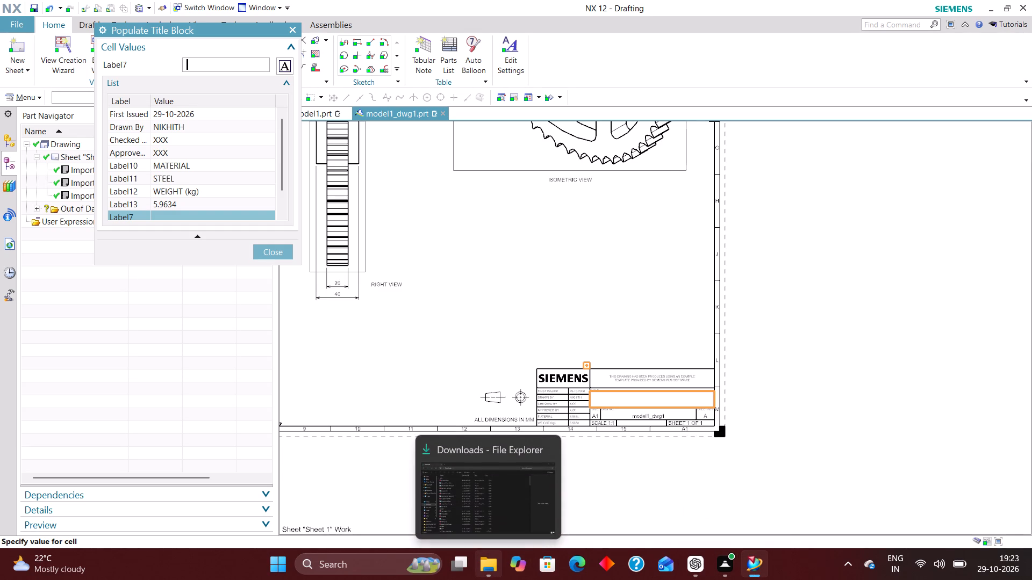
pyautogui.click(700, 562)
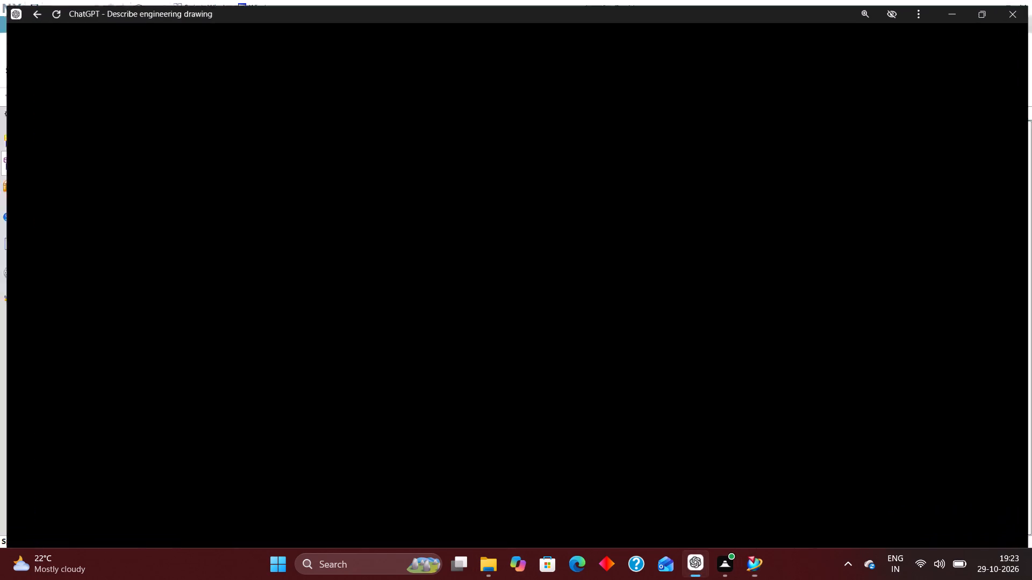
pyautogui.scroll(1, 643, 216)
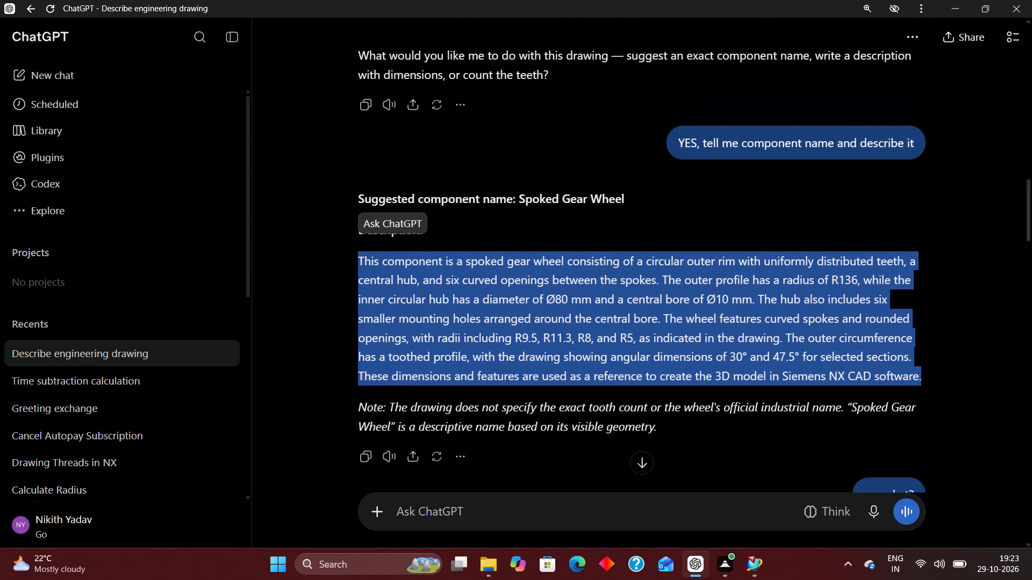
pyautogui.scroll(1, 644, 216)
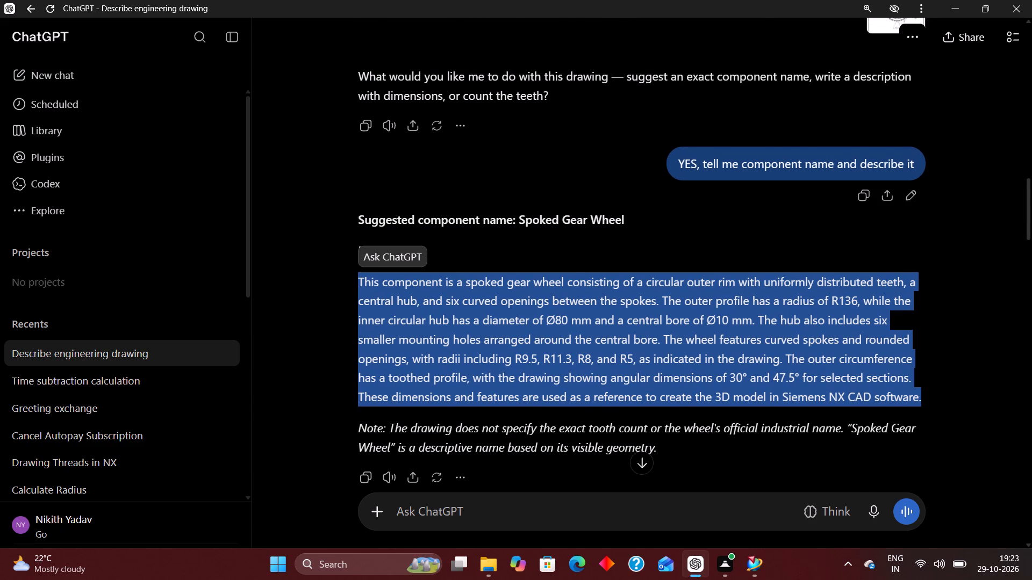
pyautogui.scroll(-6, 595, 186)
pyautogui.scroll(-4, 639, 193)
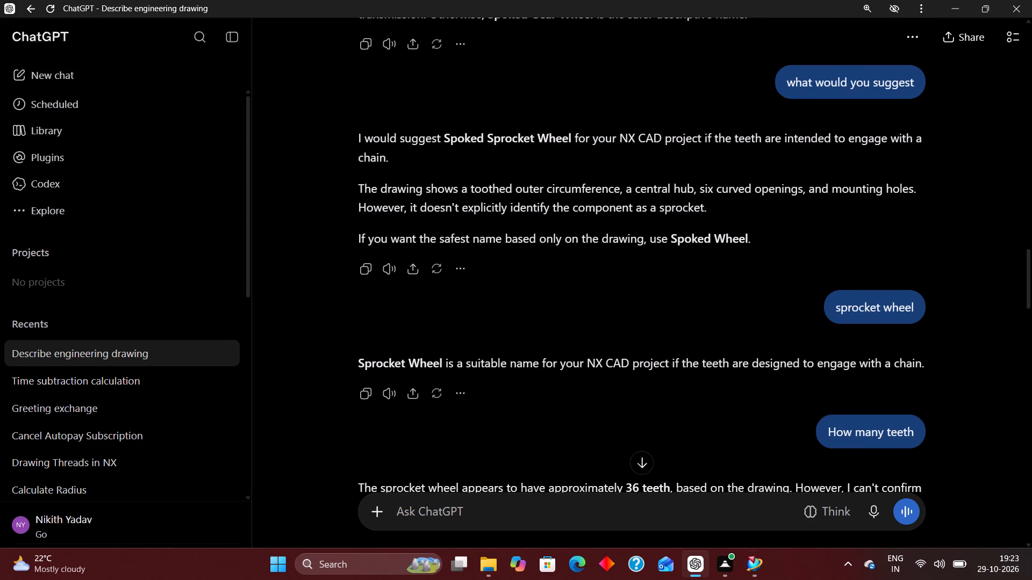
pyautogui.scroll(-2, 576, 245)
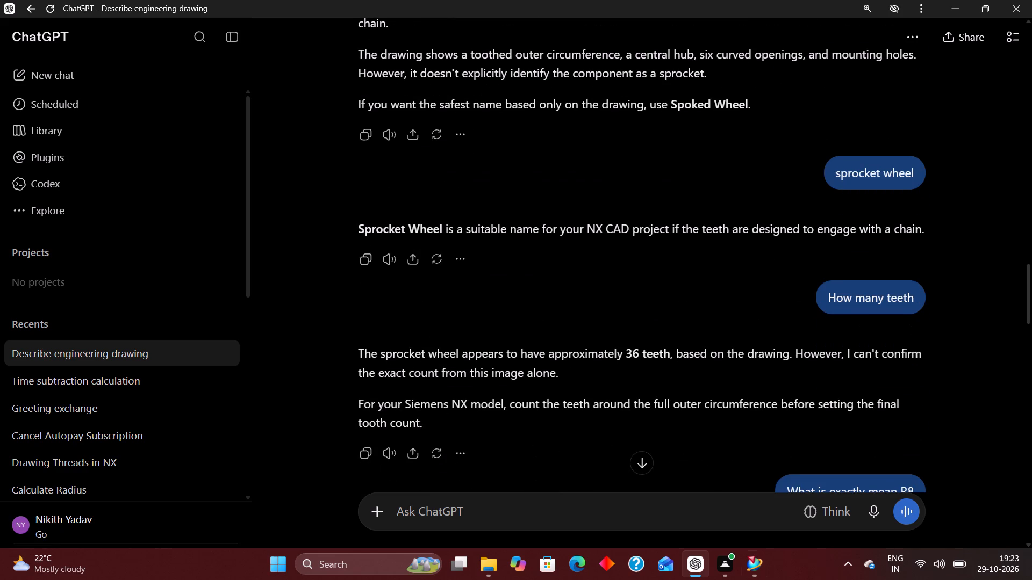
pyautogui.click(761, 564)
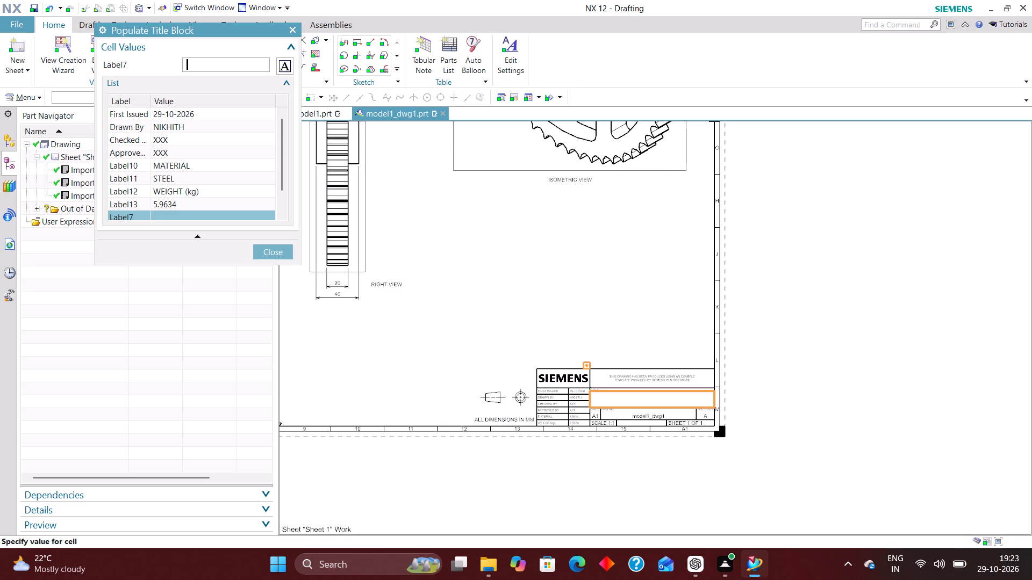
# Enter SPROCKET WHEEL as the title block's title and XXX in the empty cell beside the scale.
pyautogui.write('SPR')
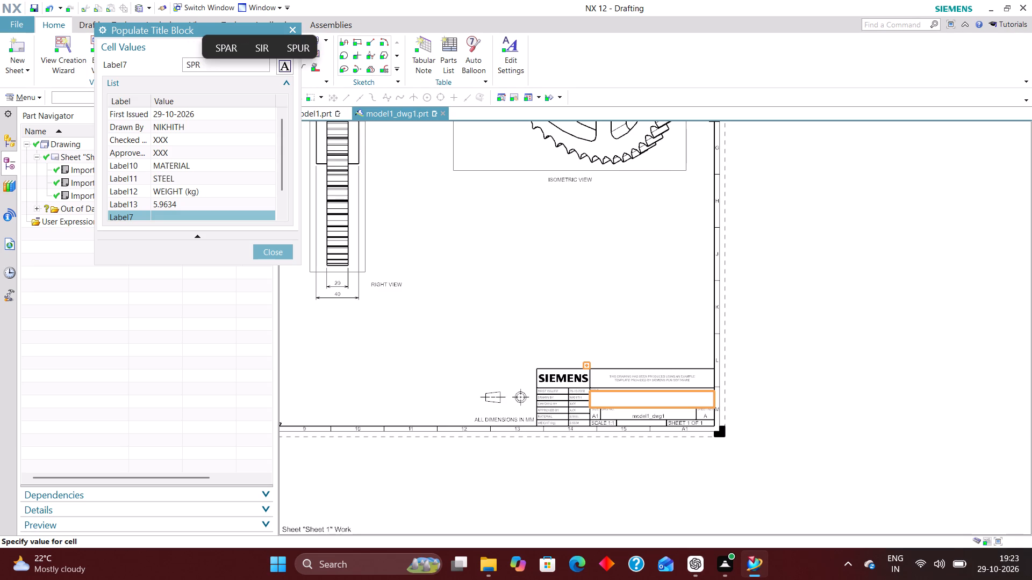
pyautogui.write('OCKET')
pyautogui.press('space')
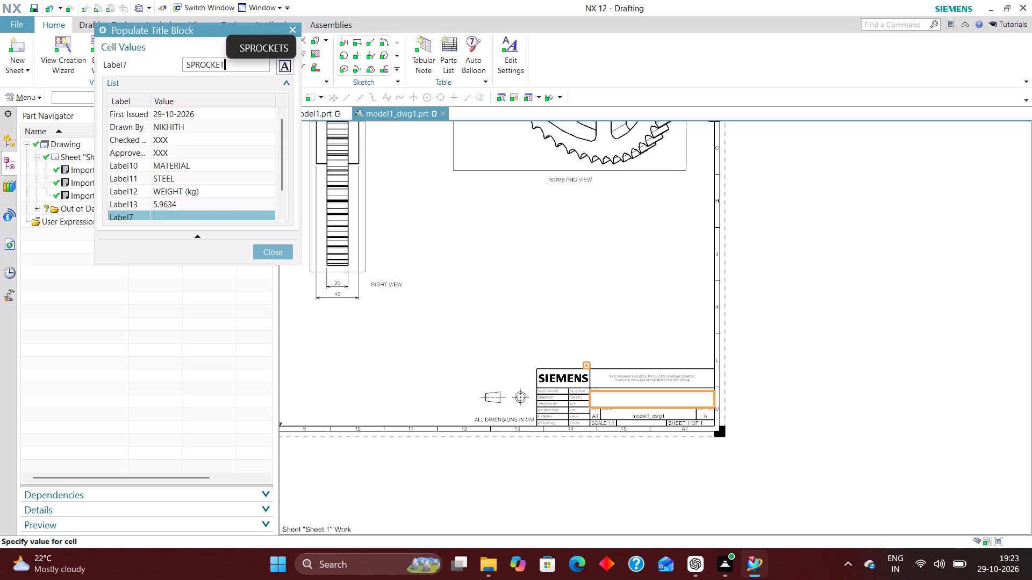
pyautogui.write('WHEE')
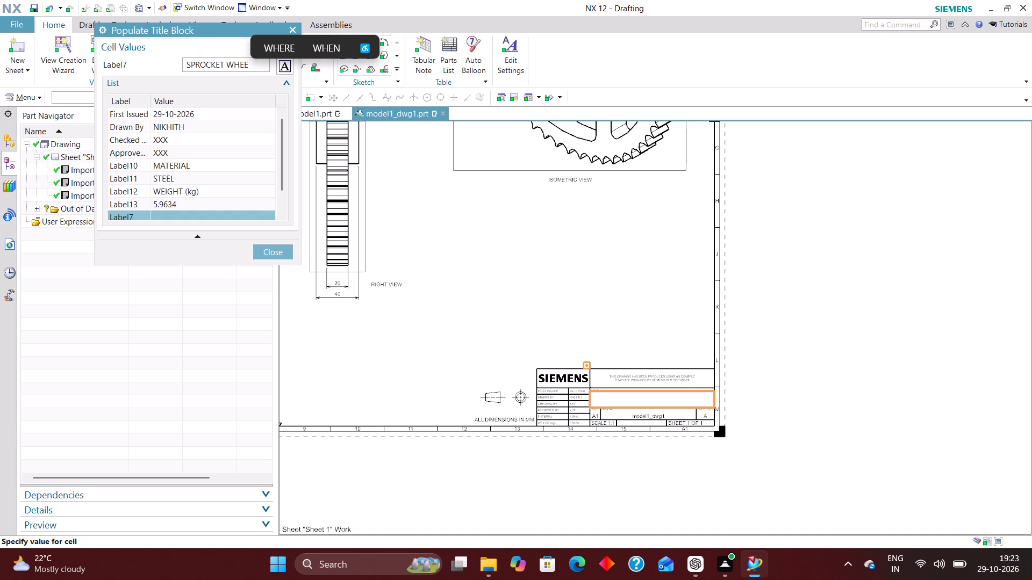
pyautogui.press('l')
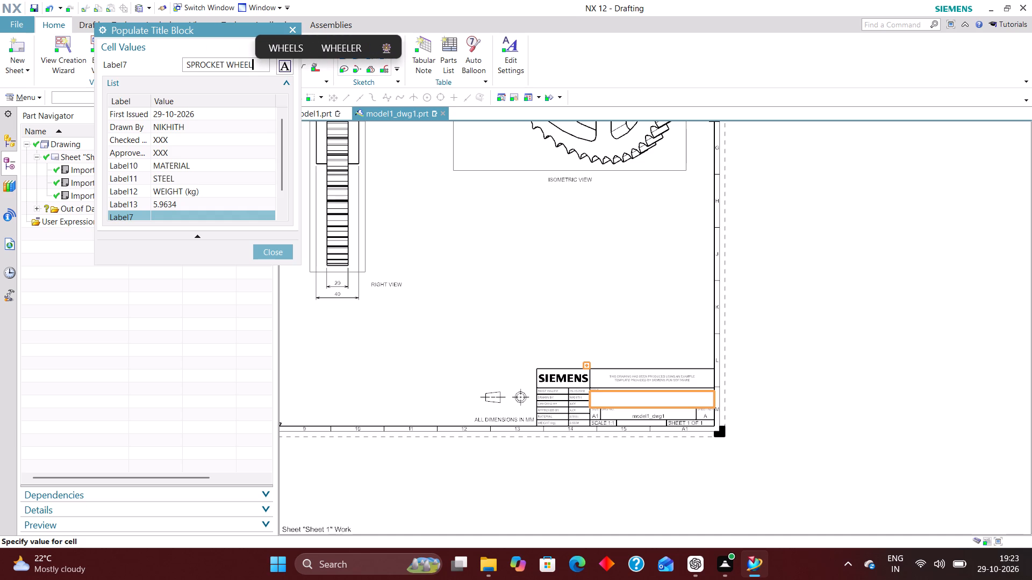
pyautogui.press('Return')
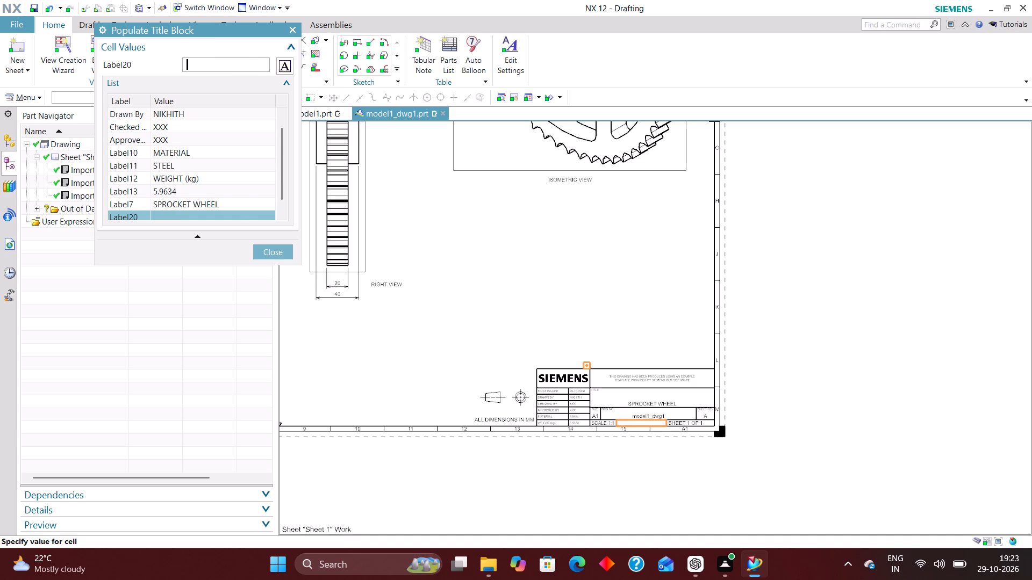
pyautogui.scroll(-3, 168, 185)
pyautogui.write('XXX')
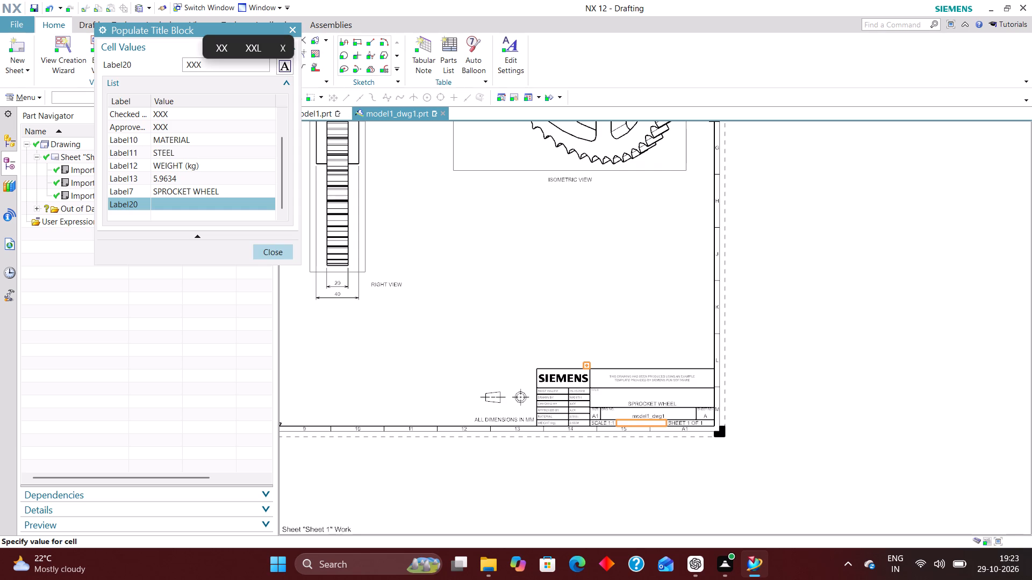
pyautogui.press('Return')
pyautogui.click(269, 250)
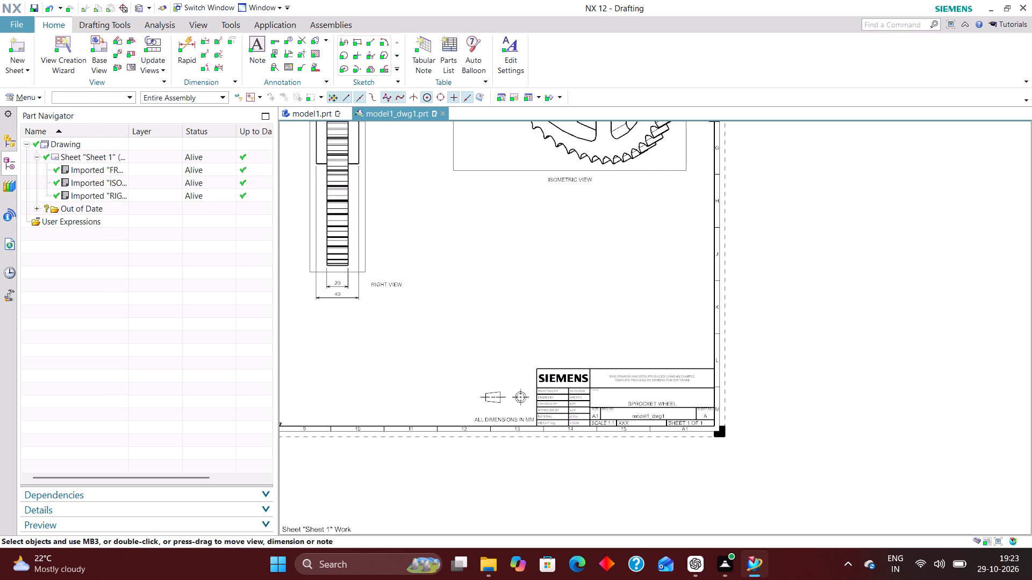
# Start Layer Visible in View for ISOMETRIC VIEW and set all of its layers to invisible.
pyautogui.moveTo(496, 249); pyautogui.dragTo(461, 320, button='right')
pyautogui.scroll(2, 887, 525)
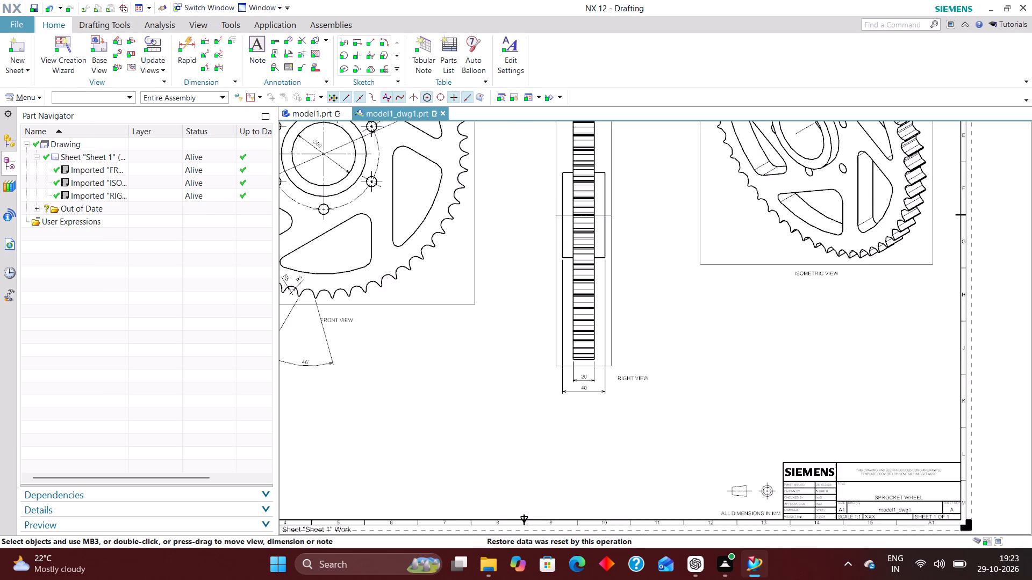
pyautogui.scroll(-2, 765, 373)
pyautogui.moveTo(723, 363); pyautogui.dragTo(610, 465, button='right')
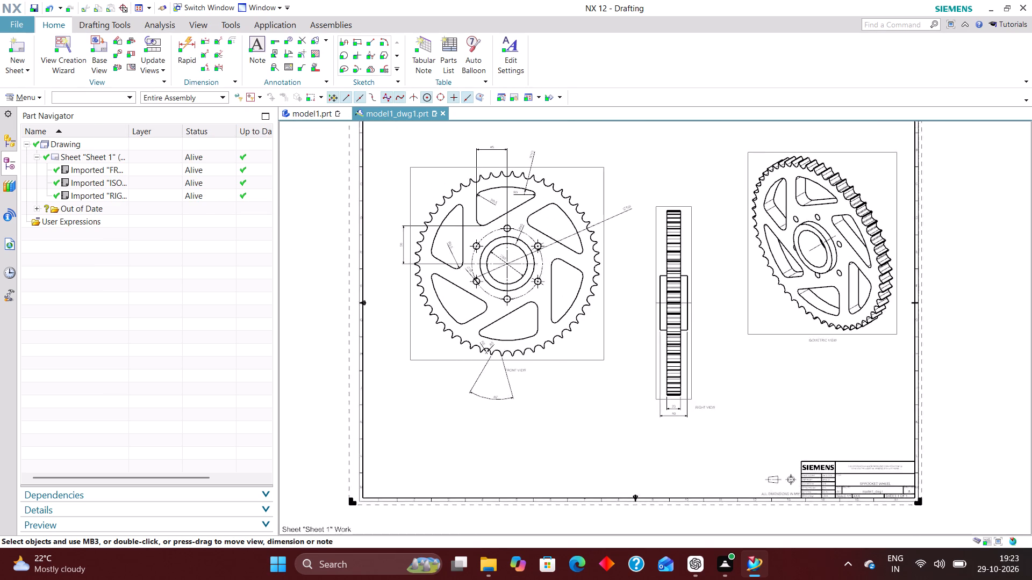
pyautogui.click(34, 102)
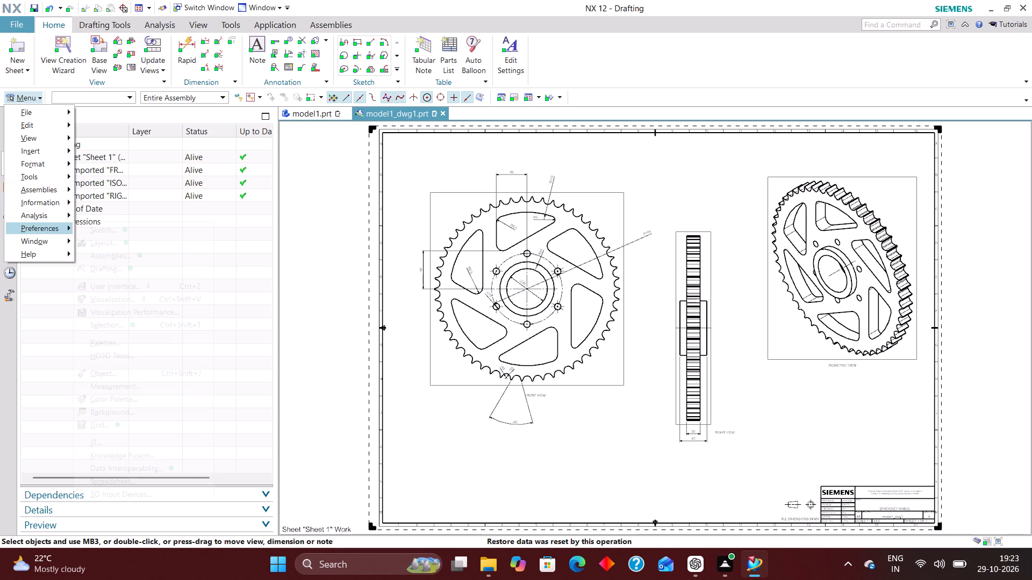
pyautogui.click(54, 228)
pyautogui.click(41, 117)
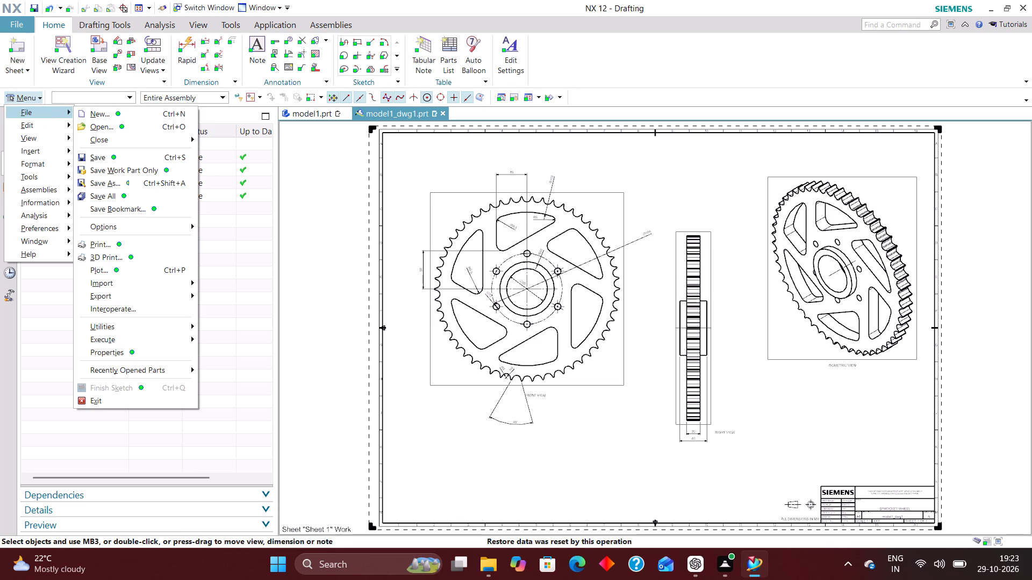
pyautogui.click(34, 165)
pyautogui.click(135, 178)
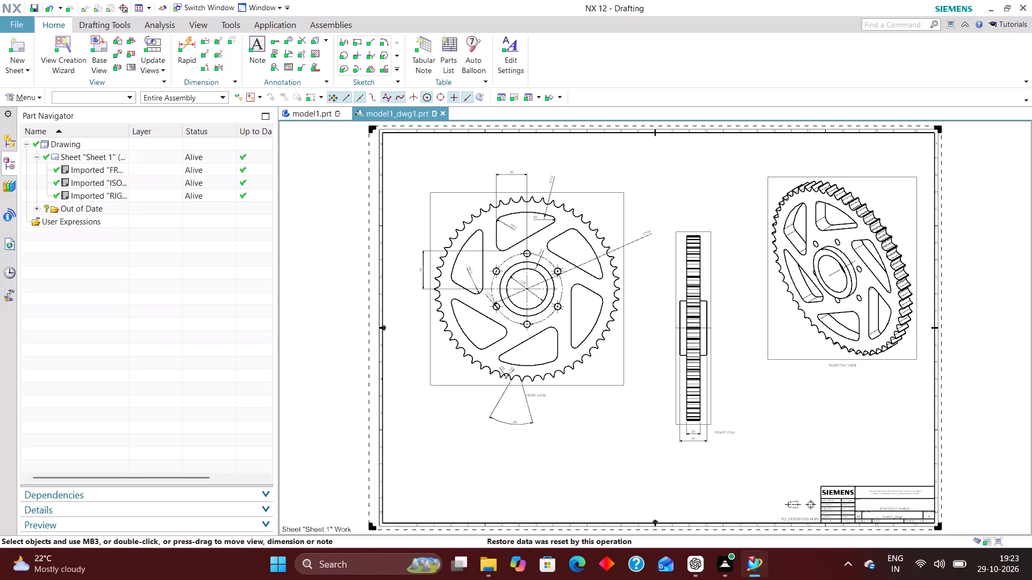
pyautogui.click(142, 60)
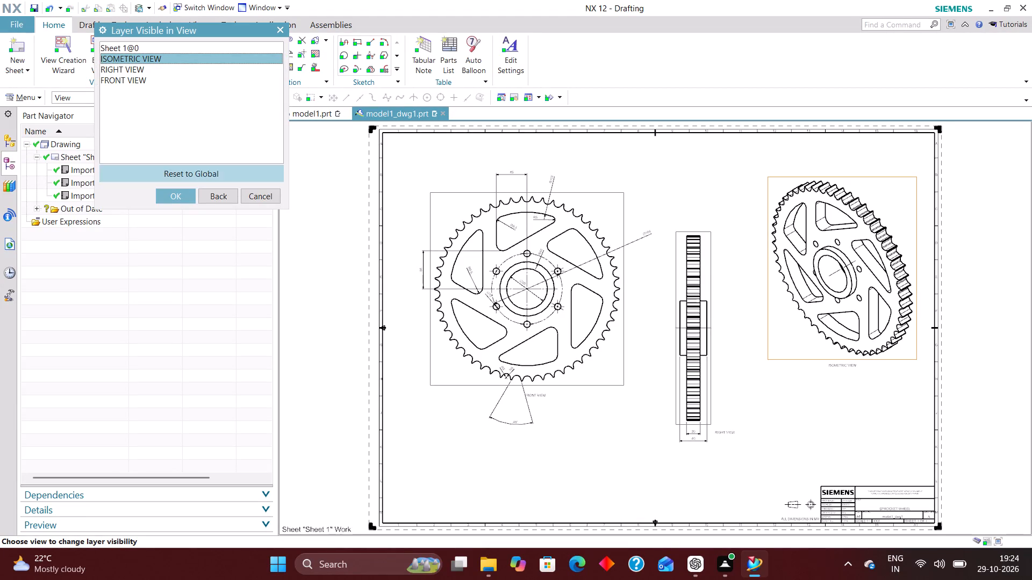
pyautogui.click(171, 194)
pyautogui.click(114, 110)
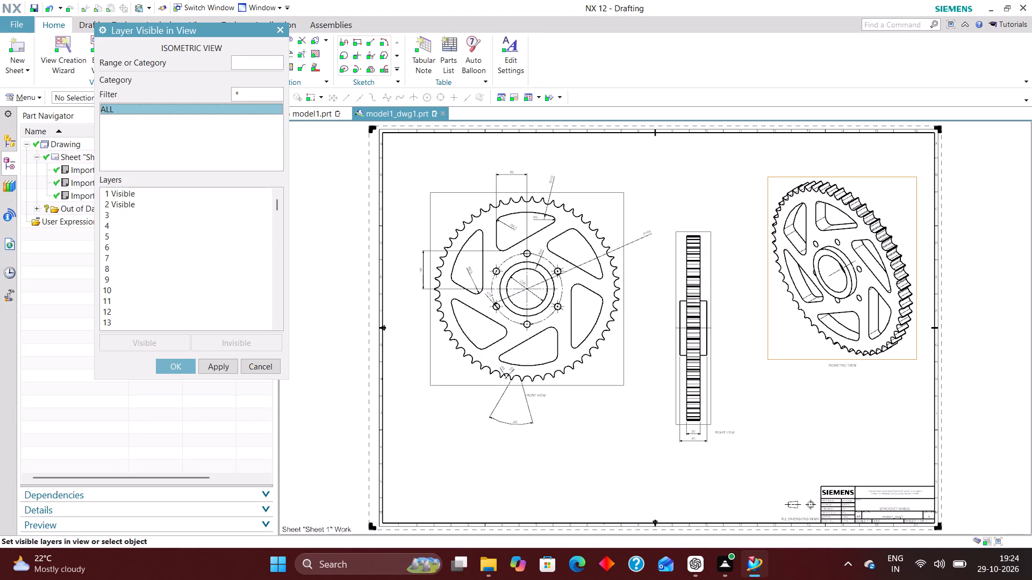
pyautogui.click(263, 343)
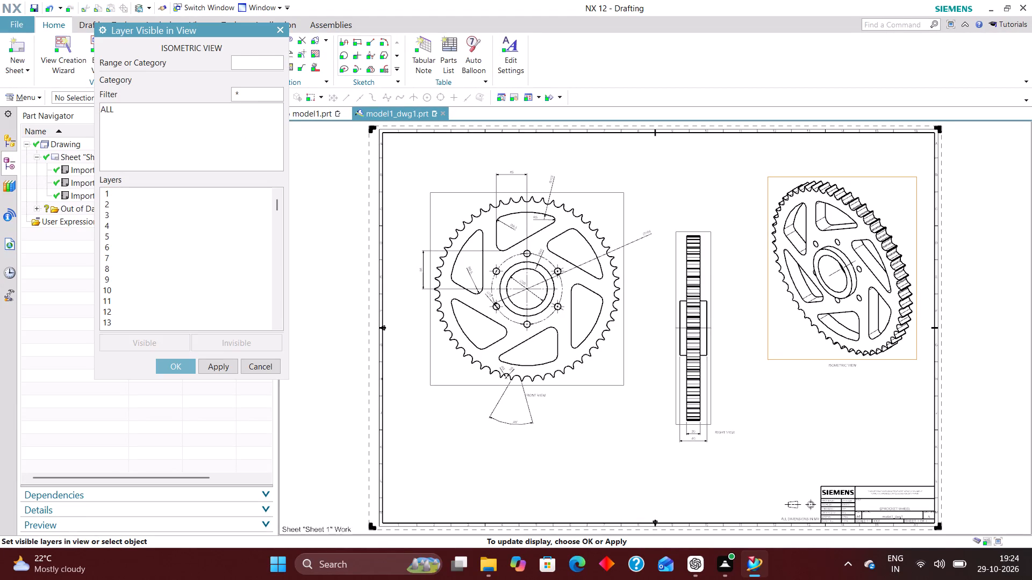
# Make layers 2, 223, 224, 225, 226 and 256 visible in the isometric view and apply the layer settings.
pyautogui.click(254, 62)
pyautogui.press('2')
pyautogui.press('Return')
pyautogui.write('223')
pyautogui.press('Return')
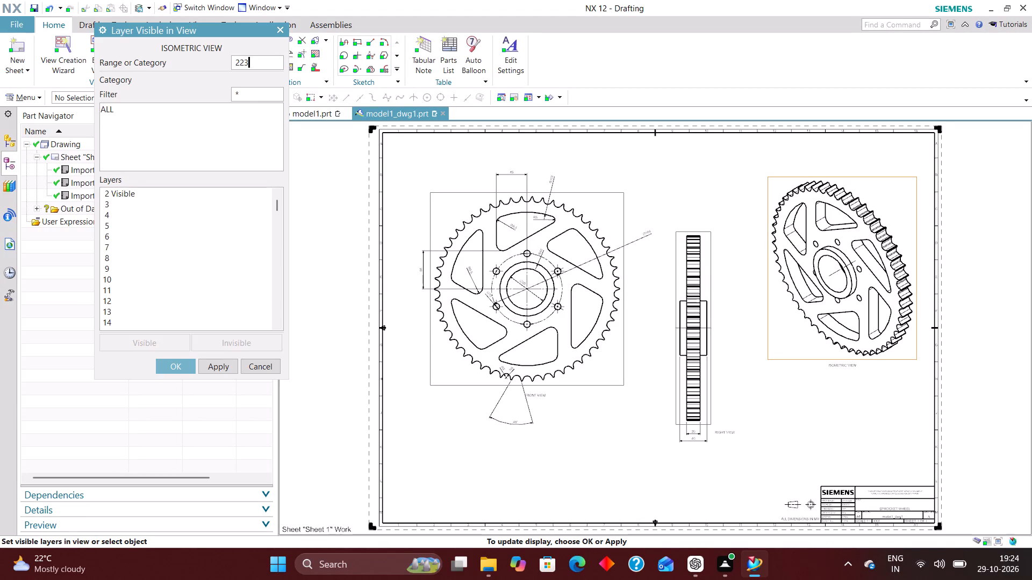
pyautogui.write('224')
pyautogui.press('Return')
pyautogui.write('225')
pyautogui.press('Return')
pyautogui.write('226')
pyautogui.press('Return')
pyautogui.write('256')
pyautogui.press('Return')
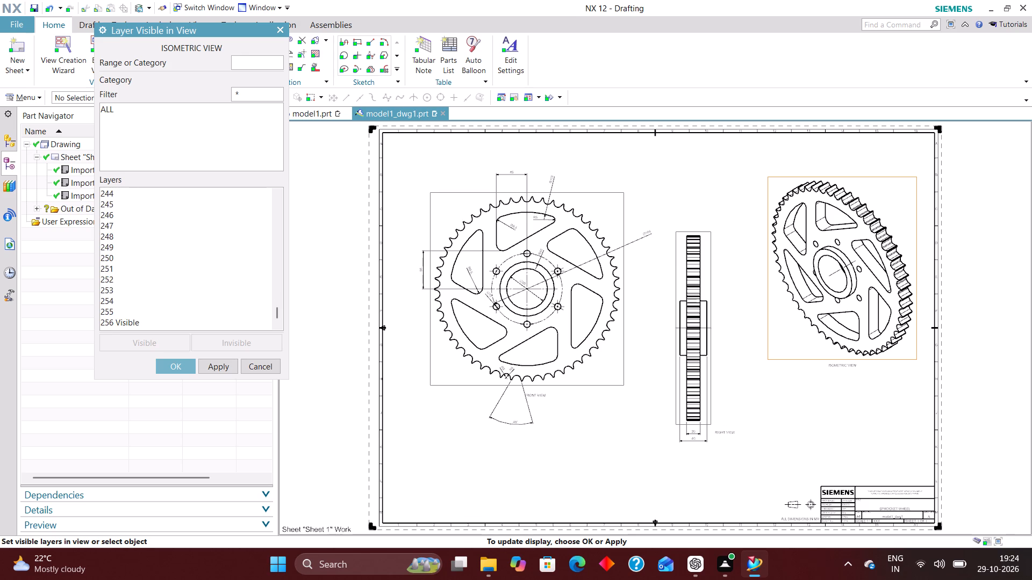
pyautogui.click(175, 364)
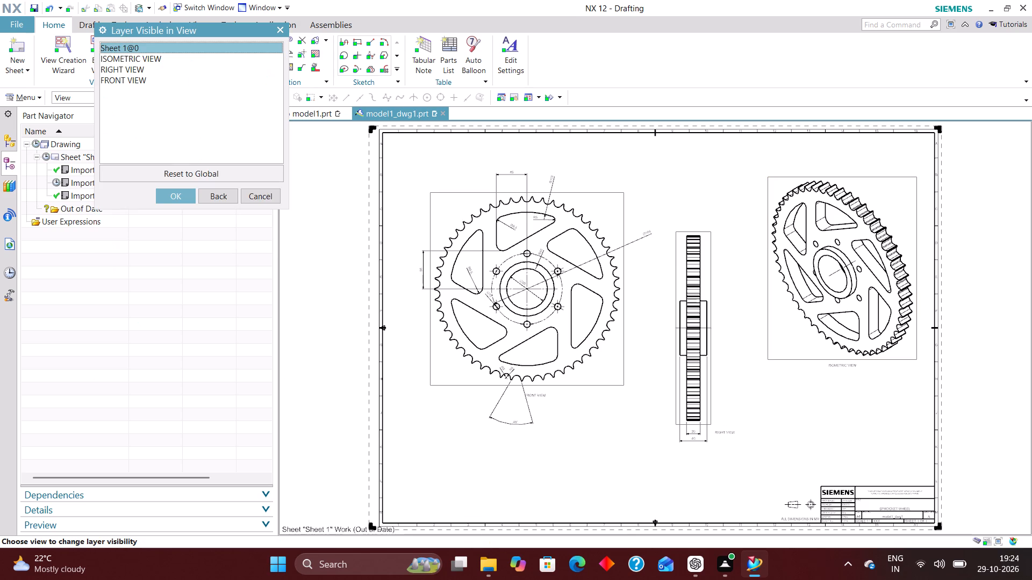
# Select RIGHT VIEW in Layer Visible in View and set all of its layers to invisible.
pyautogui.click(130, 66)
pyautogui.click(180, 197)
pyautogui.click(117, 109)
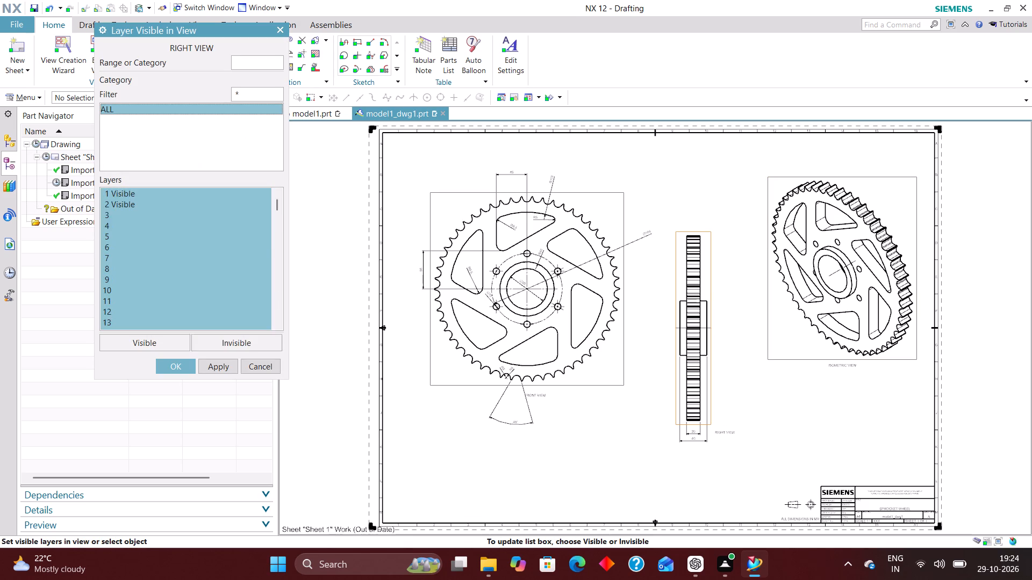
pyautogui.click(264, 344)
# Make layers 2, 223, 224, 225, 226 and 256 visible in the right view and accept the layer settings.
pyautogui.click(253, 62)
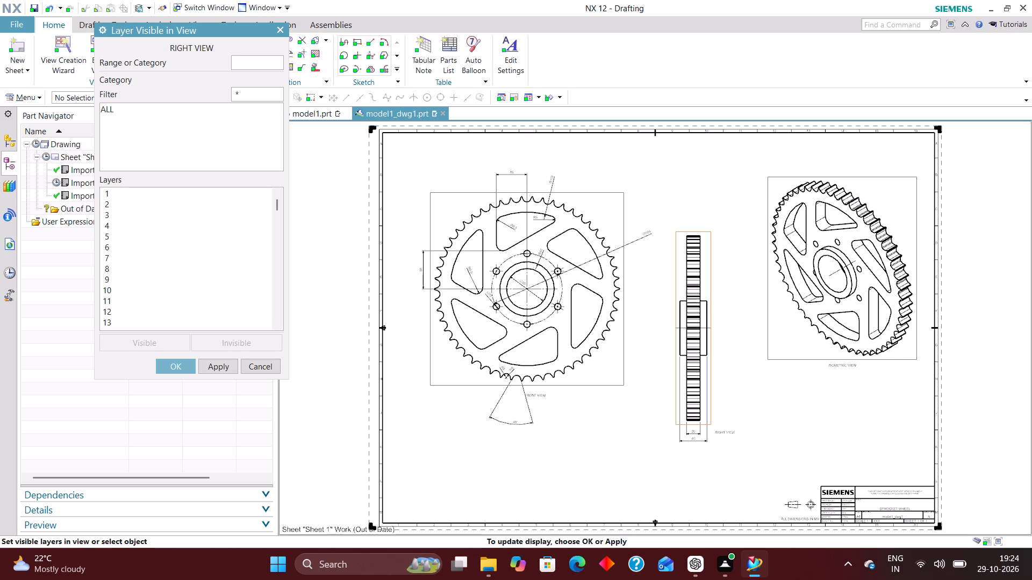
pyautogui.press('2')
pyautogui.press('Return')
pyautogui.write('223')
pyautogui.press('Return')
pyautogui.write('224')
pyautogui.press('Return')
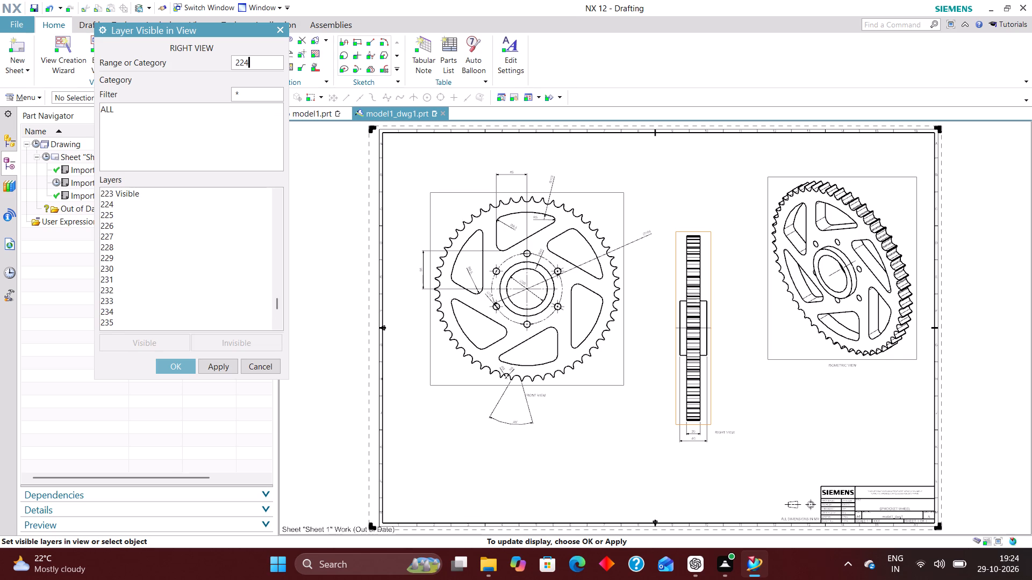
pyautogui.write('225')
pyautogui.press('Return')
pyautogui.write('226')
pyautogui.press('Return')
pyautogui.write('0256')
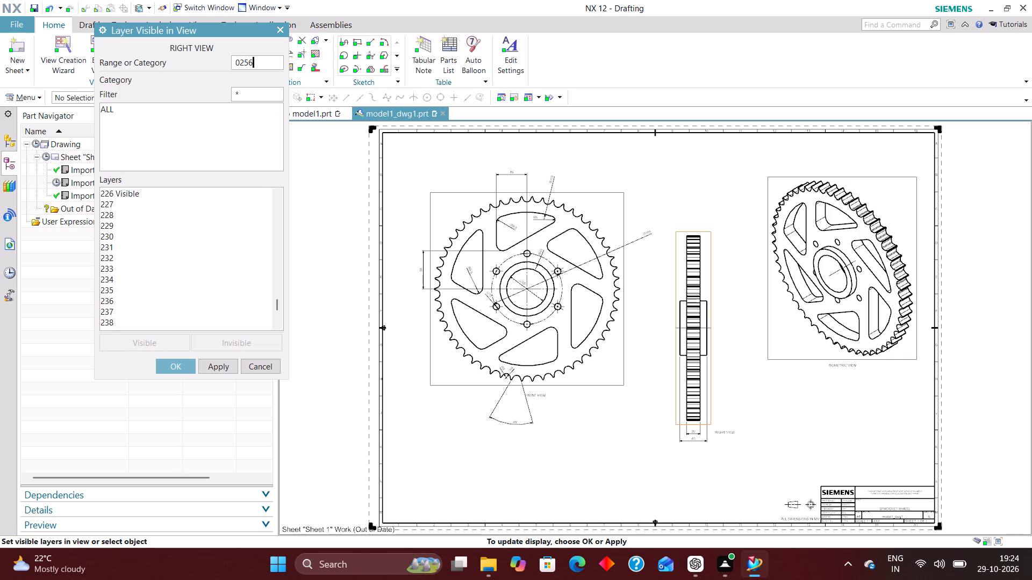
pyautogui.press('Return')
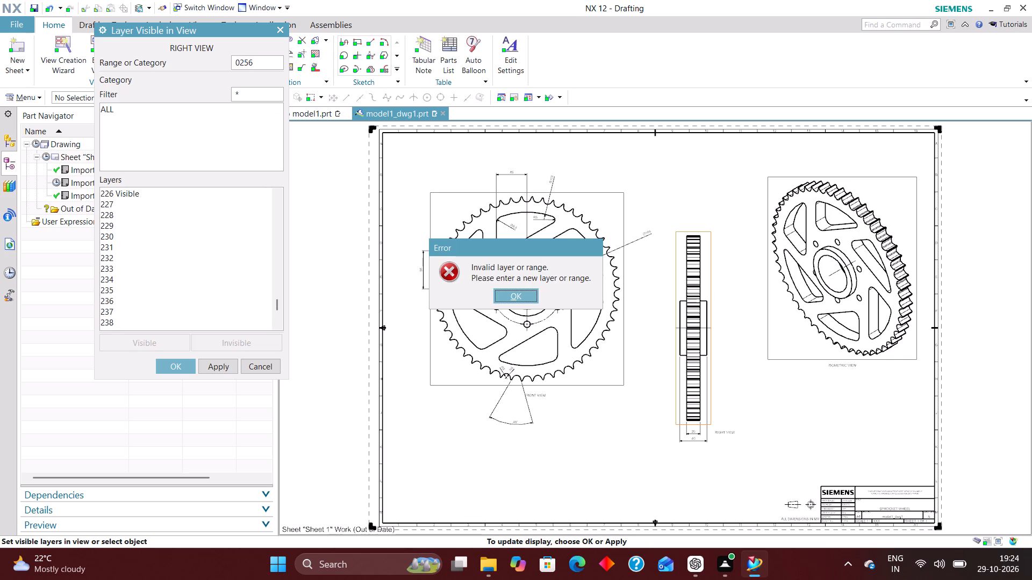
pyautogui.click(527, 291)
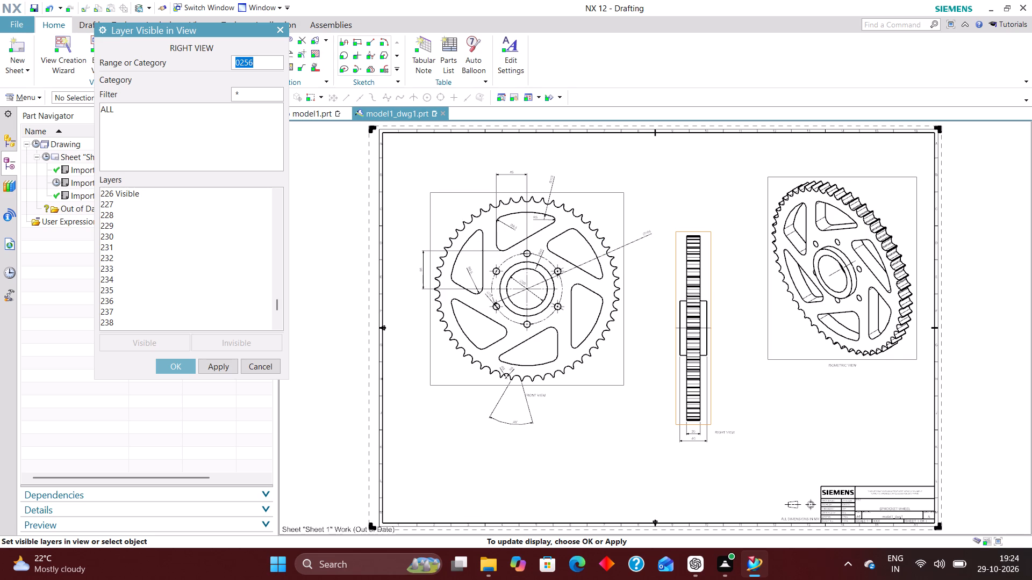
pyautogui.moveTo(239, 63); pyautogui.dragTo(219, 64)
pyautogui.press('BackSpace')
pyautogui.press('Return')
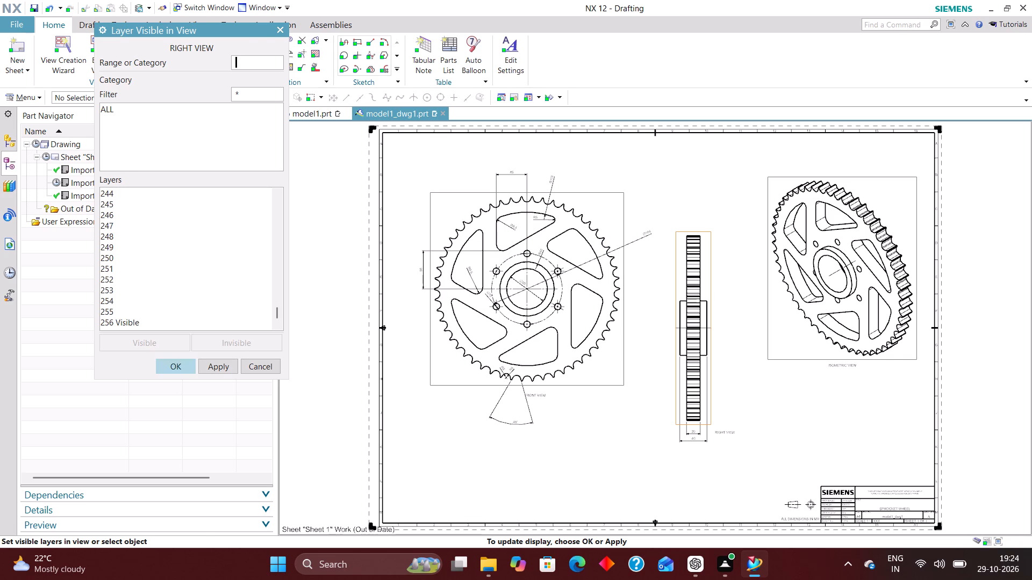
pyautogui.click(187, 369)
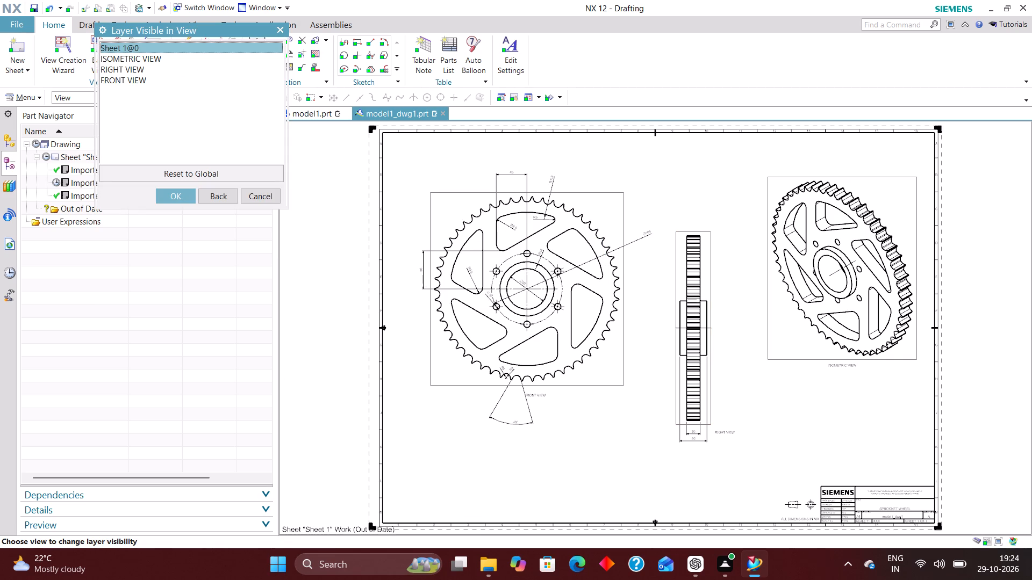
# Select FRONT VIEW in Layer Visible in View and set all of its layers to invisible.
pyautogui.click(134, 75)
pyautogui.click(186, 196)
pyautogui.click(109, 107)
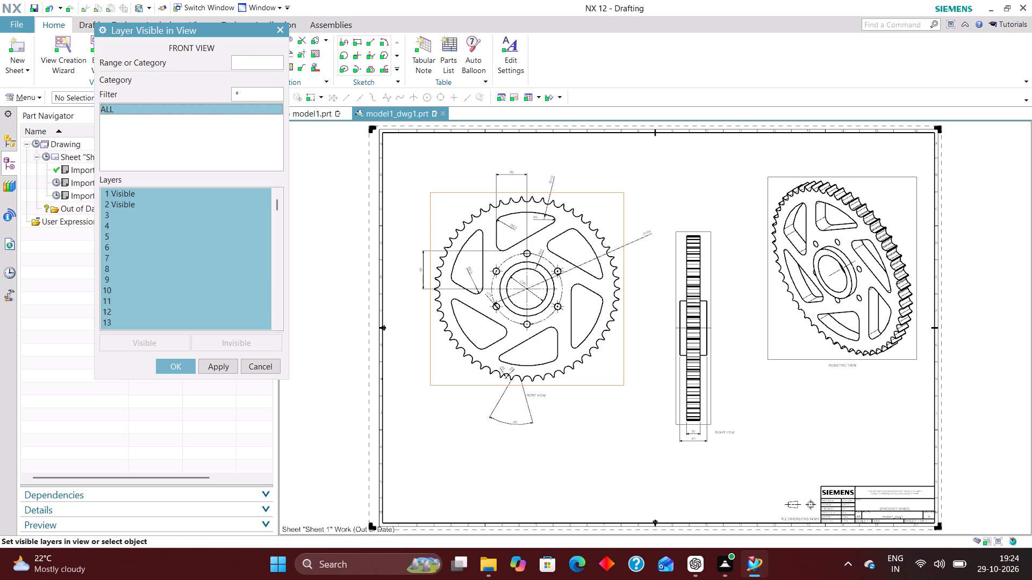
pyautogui.click(259, 334)
# Make layers 2, 223, 224, 225, 226 and 256 visible in the front view, accept the settings and leave the view layer command.
pyautogui.click(264, 62)
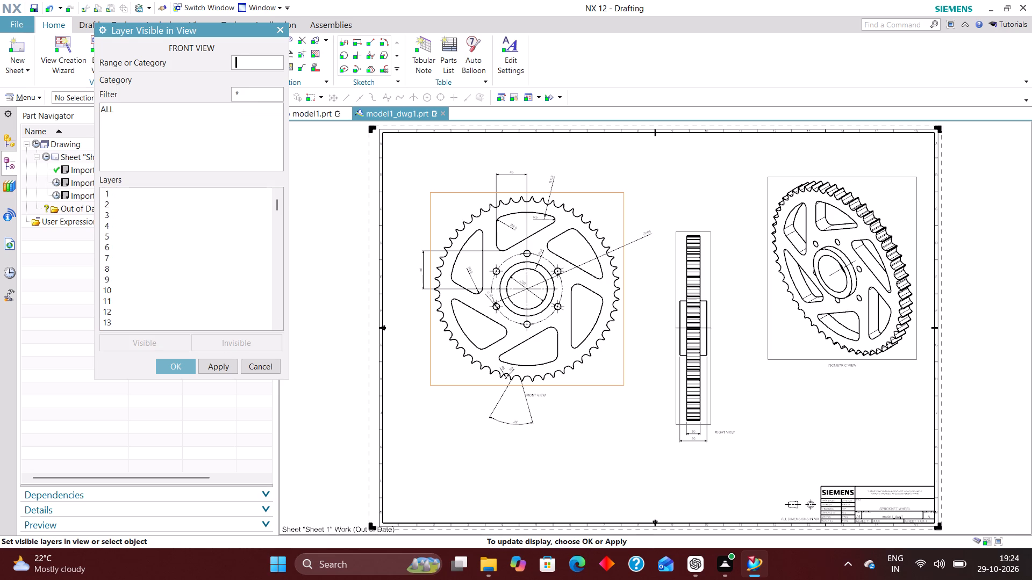
pyautogui.press('2')
pyautogui.press('Return')
pyautogui.write('22')
pyautogui.press('3')
pyautogui.press('Return')
pyautogui.write('224')
pyautogui.press('Return')
pyautogui.write('225')
pyautogui.press('Return')
pyautogui.write('226')
pyautogui.press('Return')
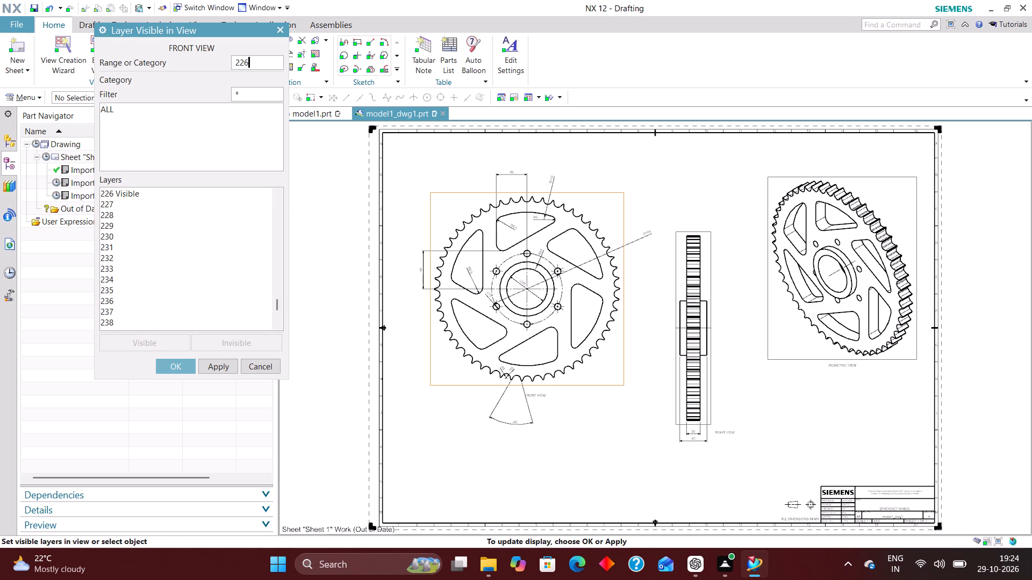
pyautogui.write('256')
pyautogui.press('Return')
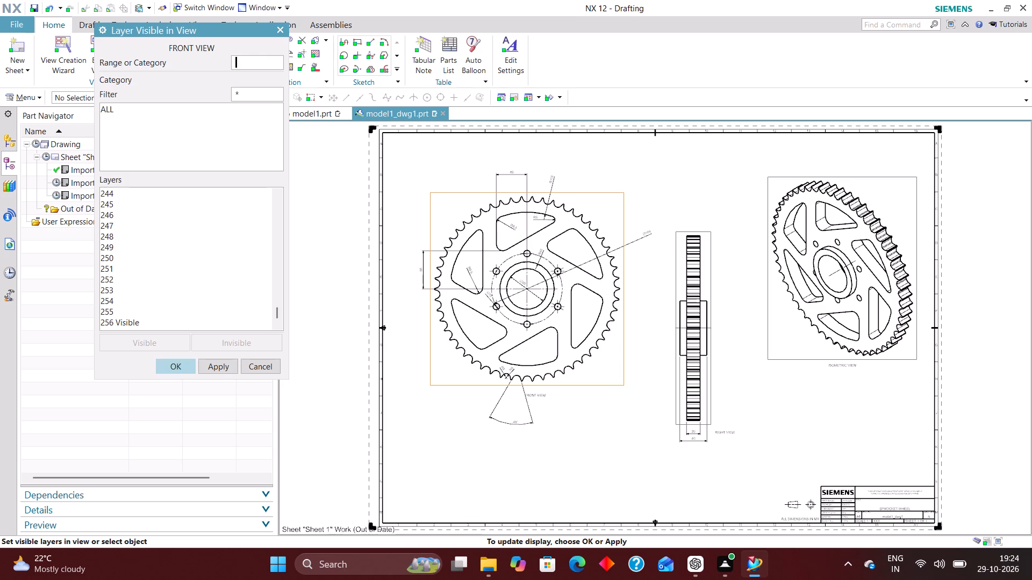
pyautogui.click(162, 366)
pyautogui.click(266, 197)
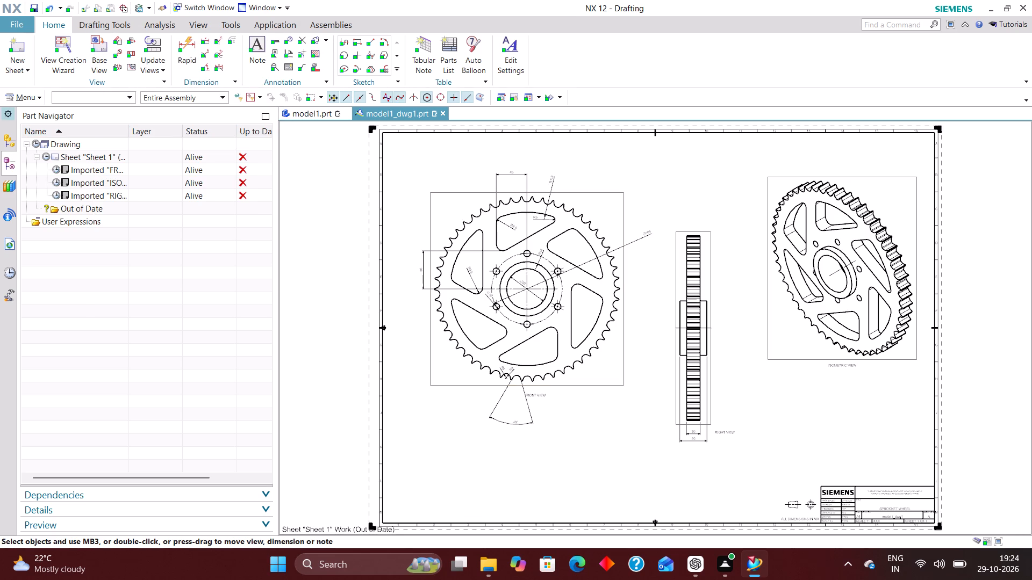
# Update the out-of-date drawing sheet and its three imported views.
pyautogui.click(32, 138)
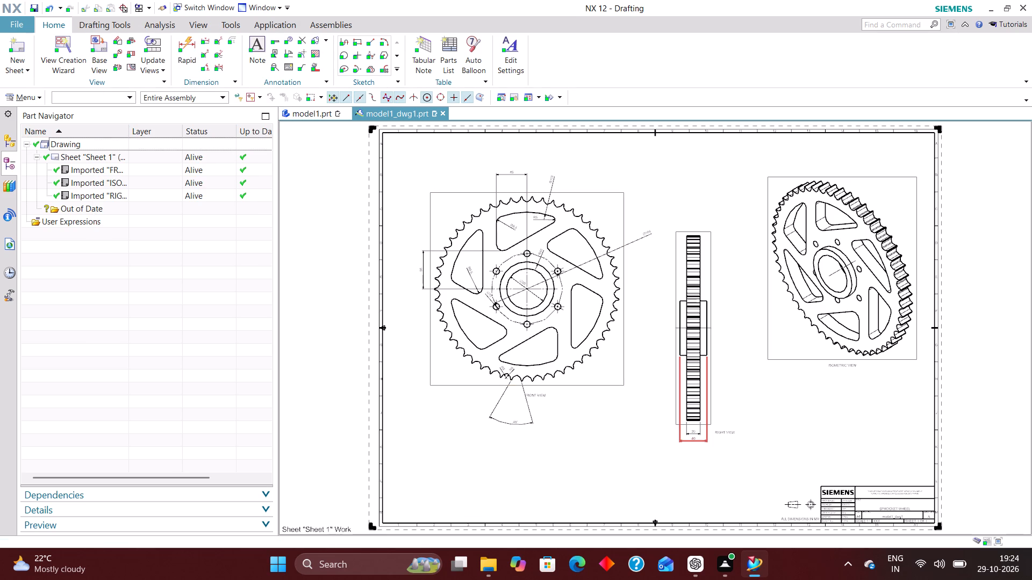
pyautogui.moveTo(643, 413); pyautogui.dragTo(574, 470, button='right')
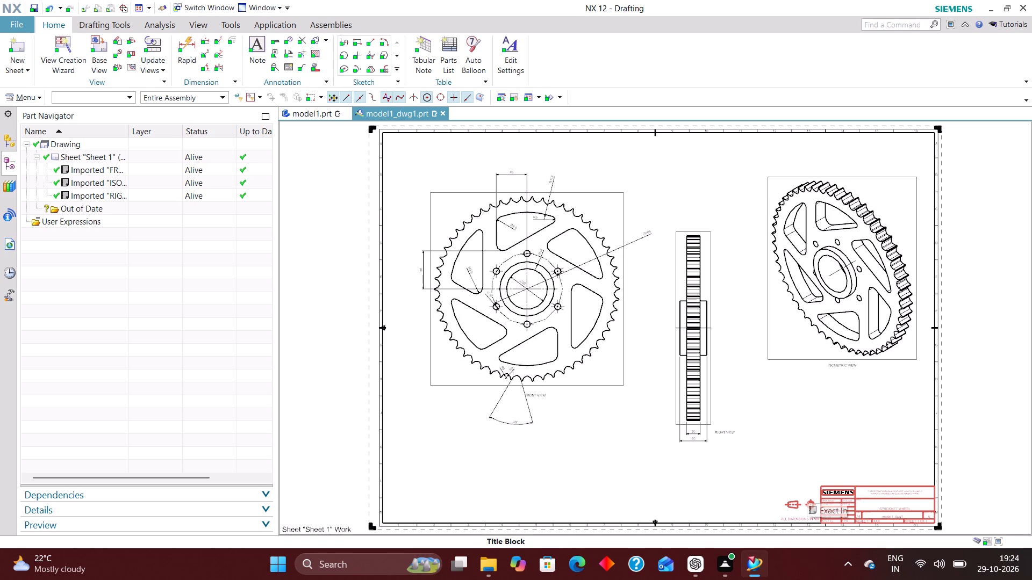
# Filter the selection to dimensions, select all of them and move them to layer 223 with Edit Object Display.
pyautogui.click(118, 94)
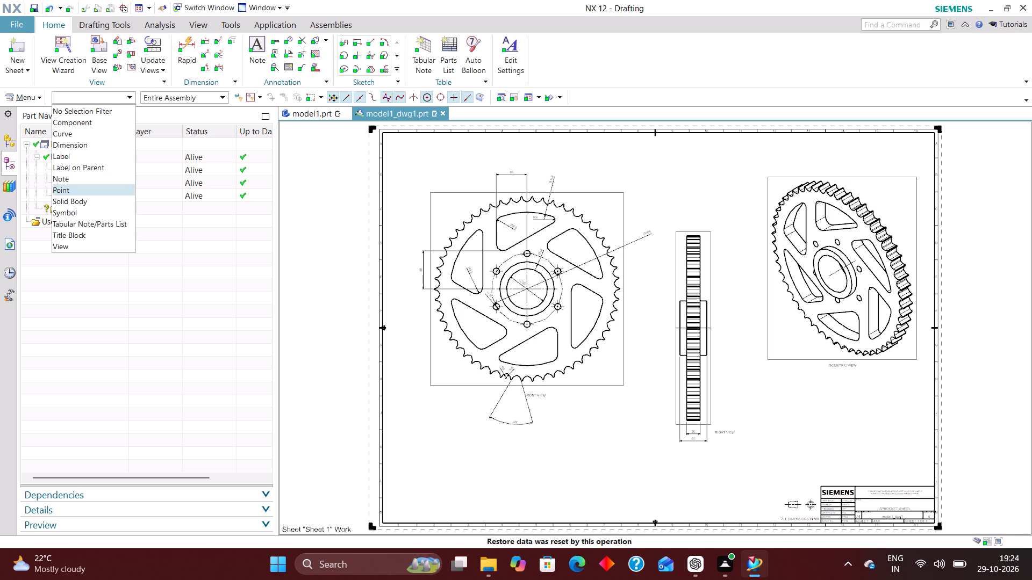
pyautogui.click(87, 142)
pyautogui.hotkey('ctrl', 'a')
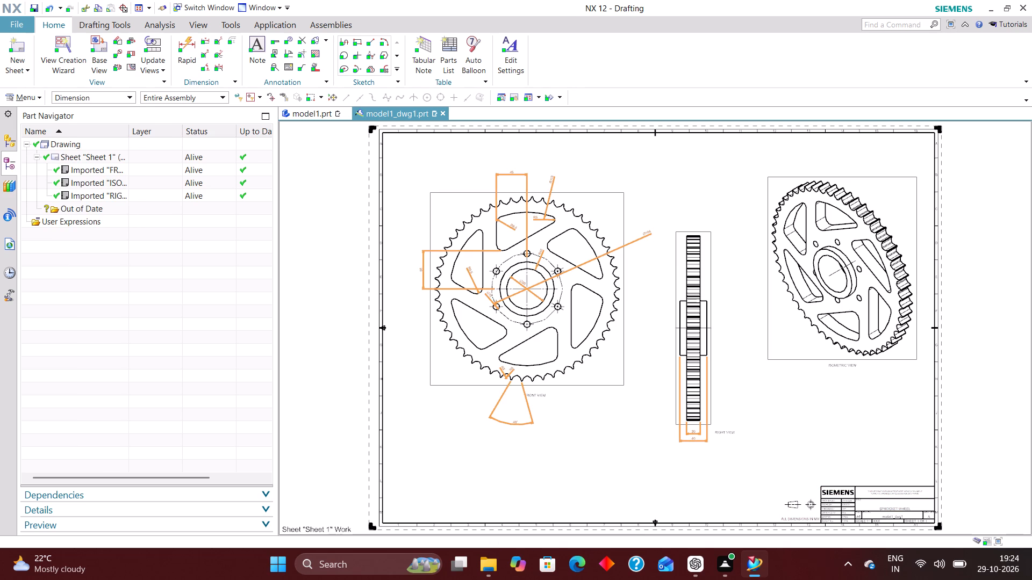
pyautogui.hotkey('ctrl', 'j')
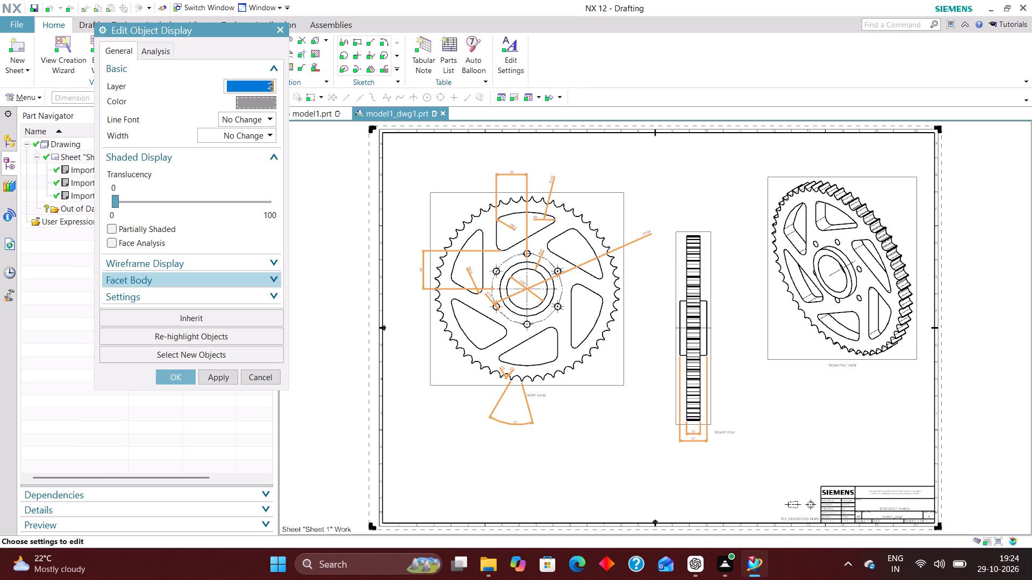
pyautogui.write('223')
pyautogui.press('Return')
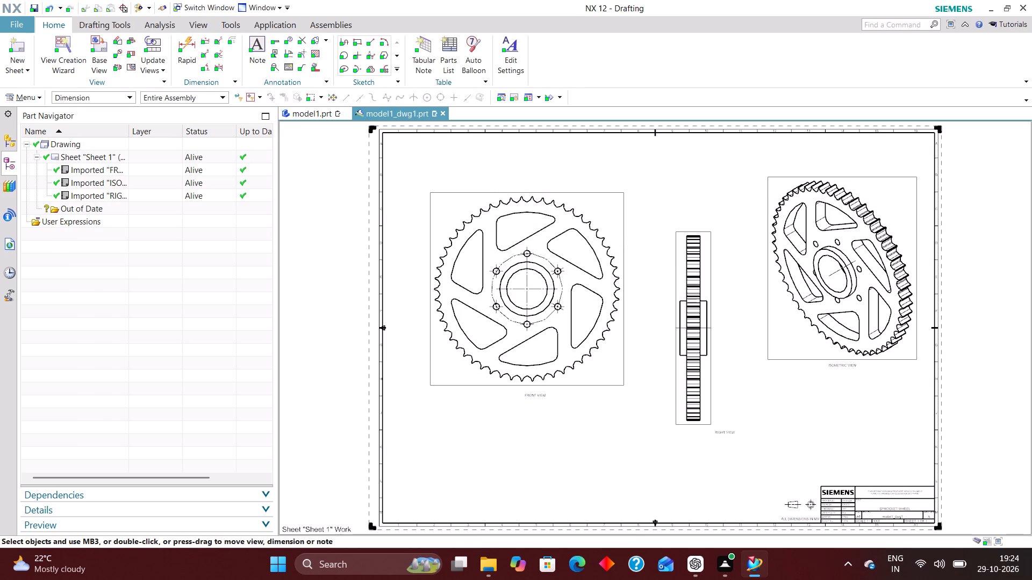
# Filter the selection to notes, select all of them and move them to layer 224 with Edit Object Display.
pyautogui.click(112, 95)
pyautogui.click(81, 177)
pyautogui.hotkey('ctrl', 'a')
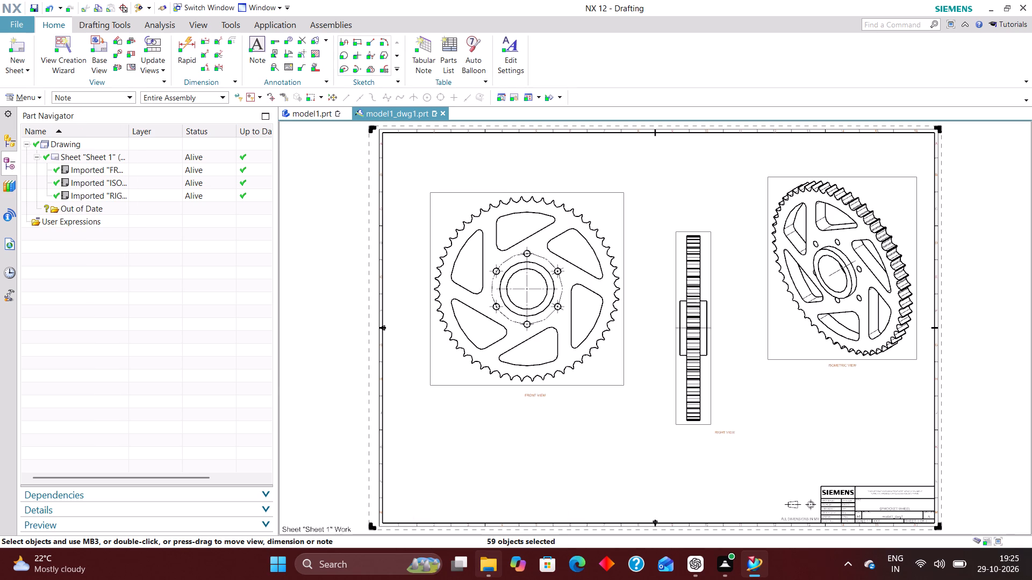
pyautogui.hotkey('ctrl', 'j')
pyautogui.write('224')
pyautogui.press('Return')
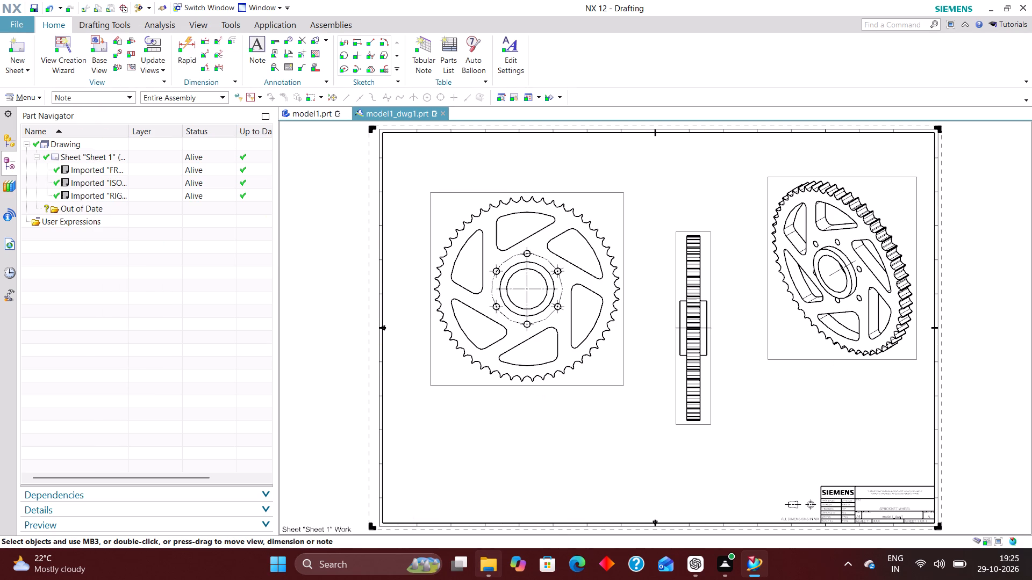
# Filter the selection to symbols, select all centerlines and sheet symbols, move them to layer 225 and clear the selection.
pyautogui.click(93, 97)
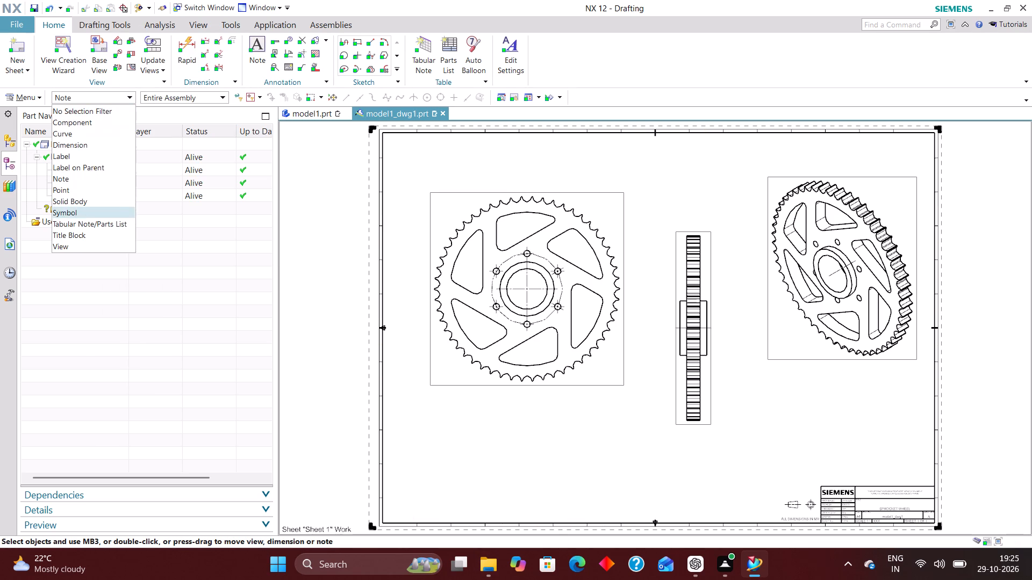
pyautogui.click(90, 208)
pyautogui.hotkey('ctrl', 'a')
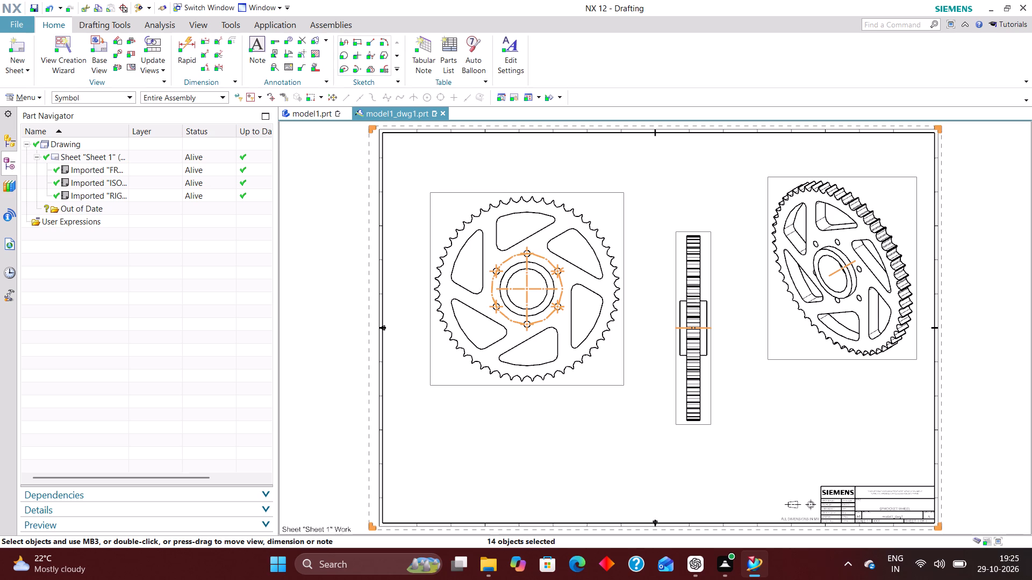
pyautogui.hotkey('ctrl', 'j')
pyautogui.write('225')
pyautogui.press('Return')
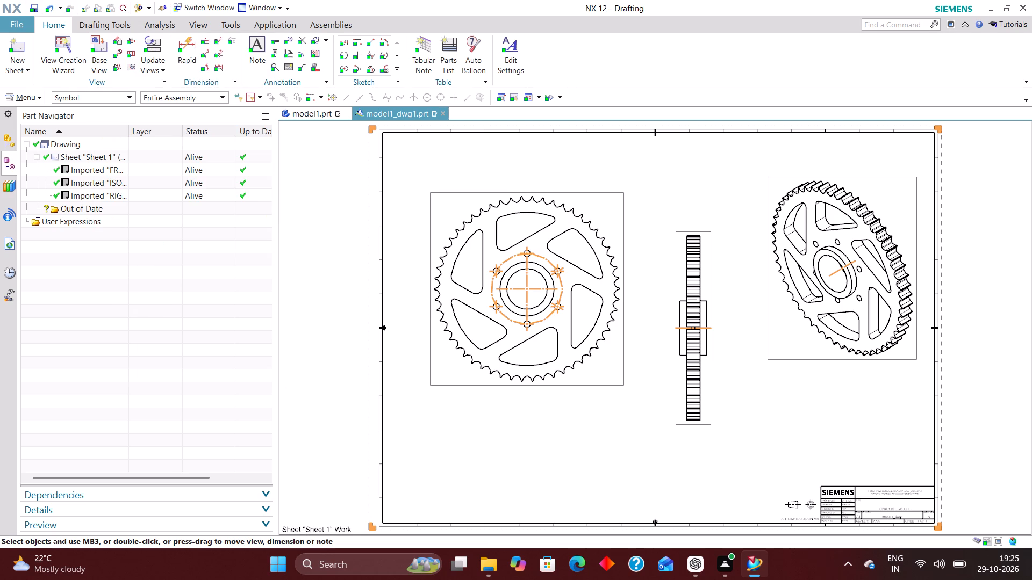
pyautogui.click(123, 96)
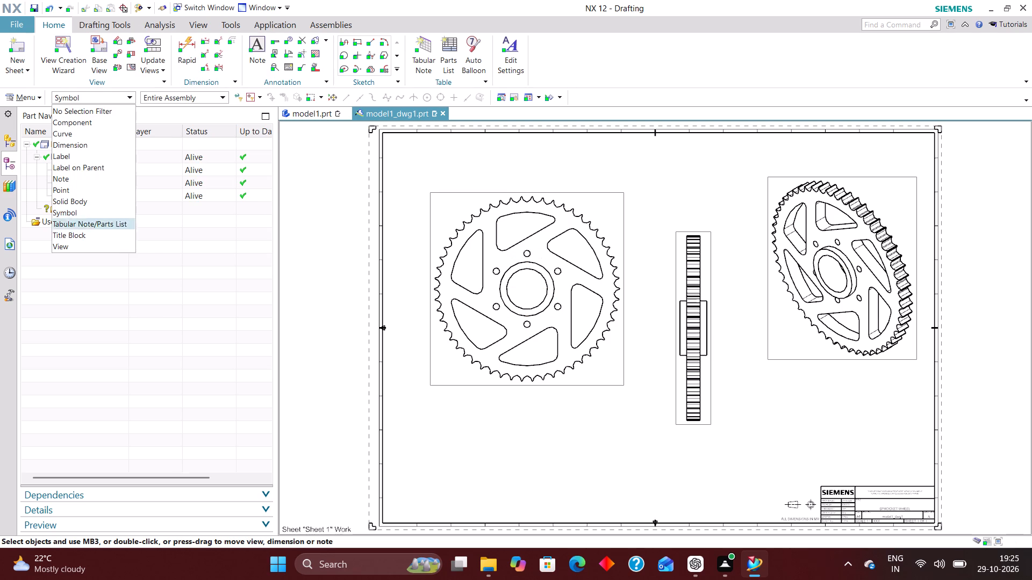
pyautogui.click(406, 271)
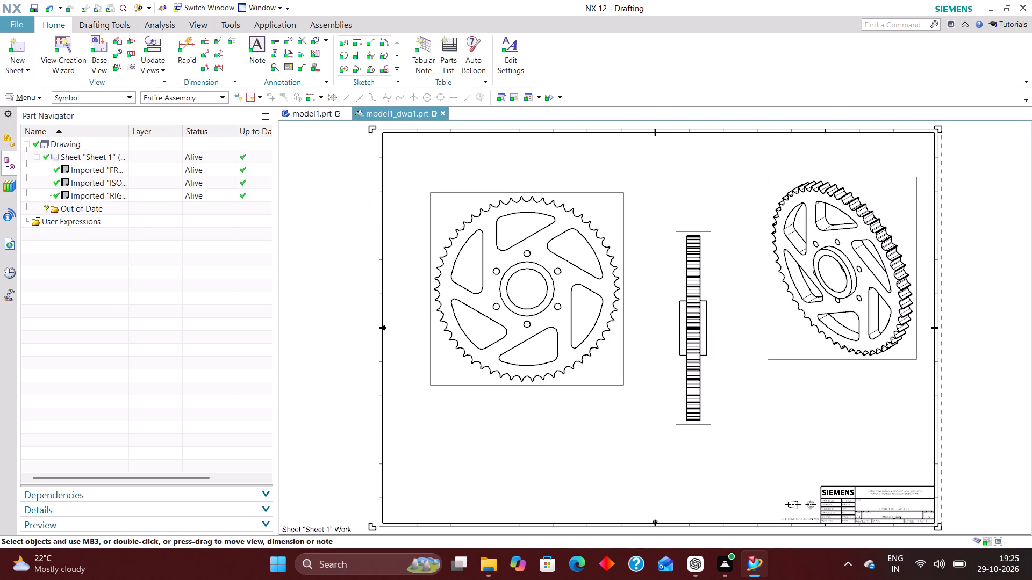
# Turn on all layers in Layer Settings, including 223, 224 and 225, and close the settings.
pyautogui.hotkey('ctrl', 'l')
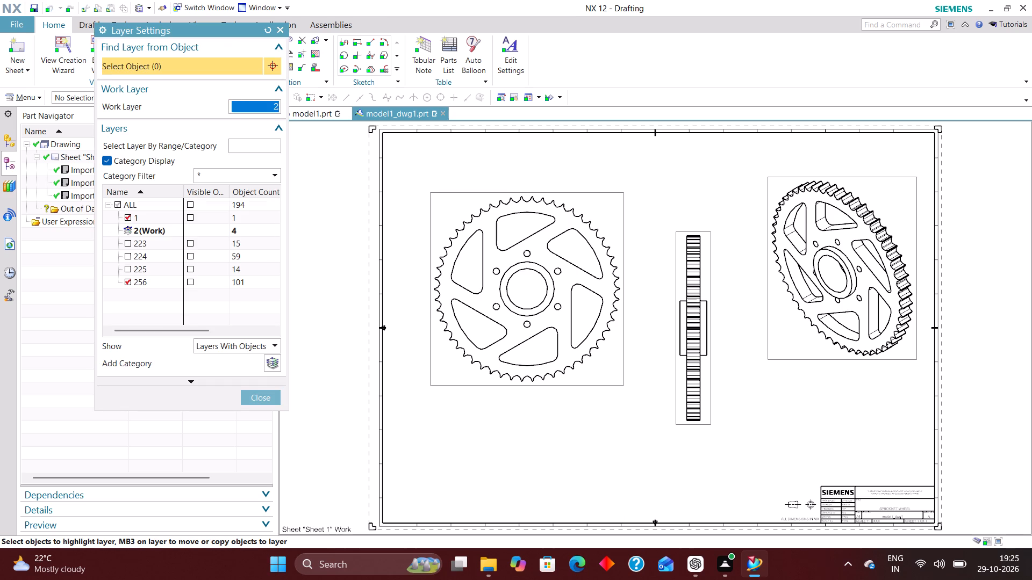
pyautogui.click(116, 201)
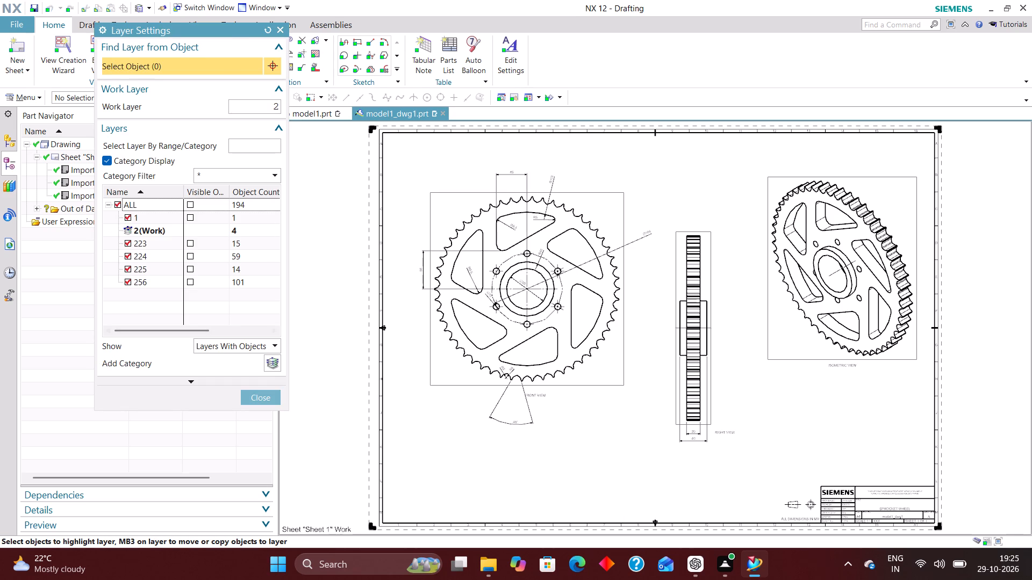
pyautogui.click(260, 399)
pyautogui.moveTo(629, 402); pyautogui.dragTo(569, 485, button='right')
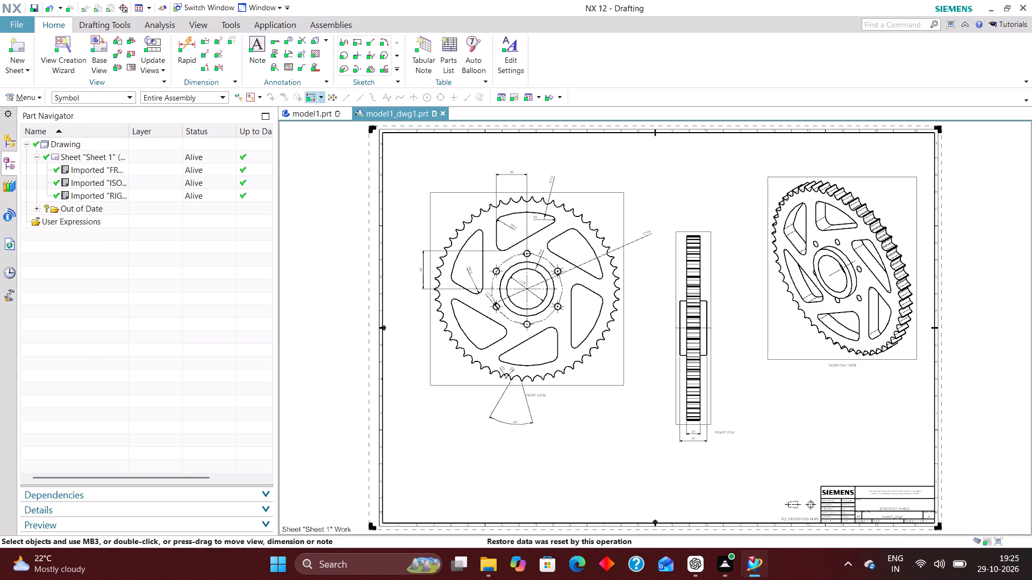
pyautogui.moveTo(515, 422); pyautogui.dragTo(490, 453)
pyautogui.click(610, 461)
# View the 3D sprocket in model1.prt and return to the model1_dwg1.prt drawing.
pyautogui.click(312, 117)
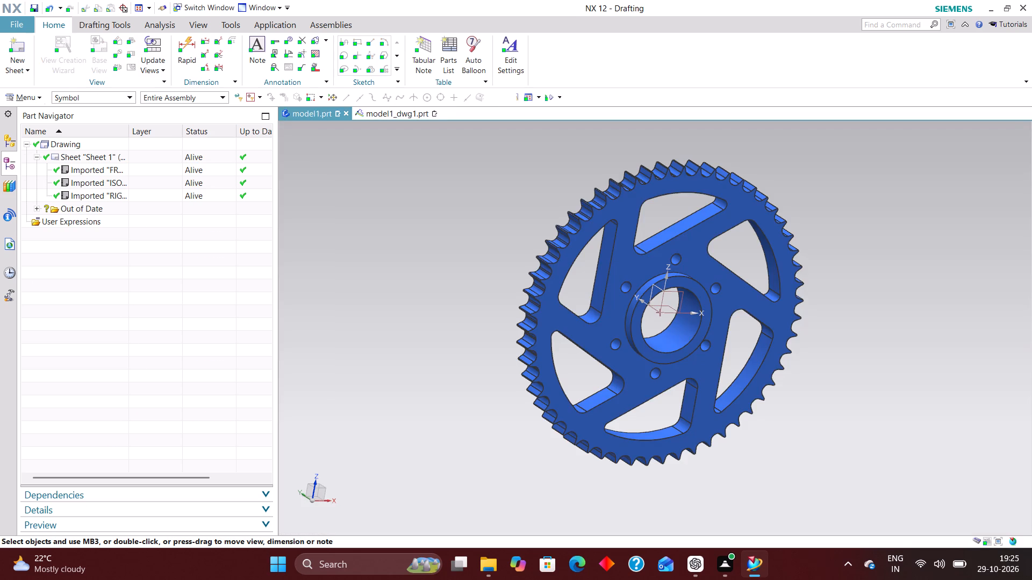
pyautogui.click(411, 111)
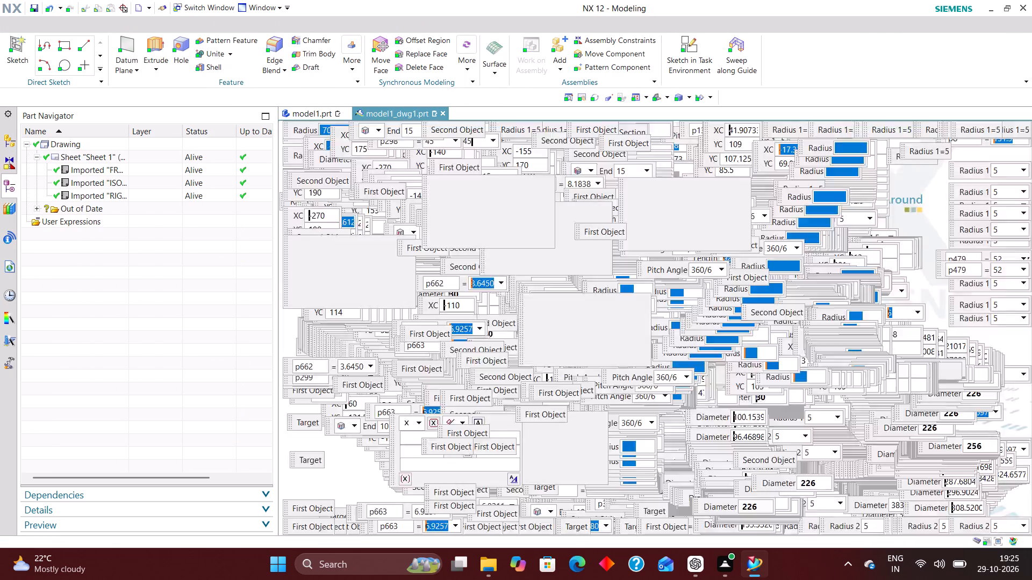